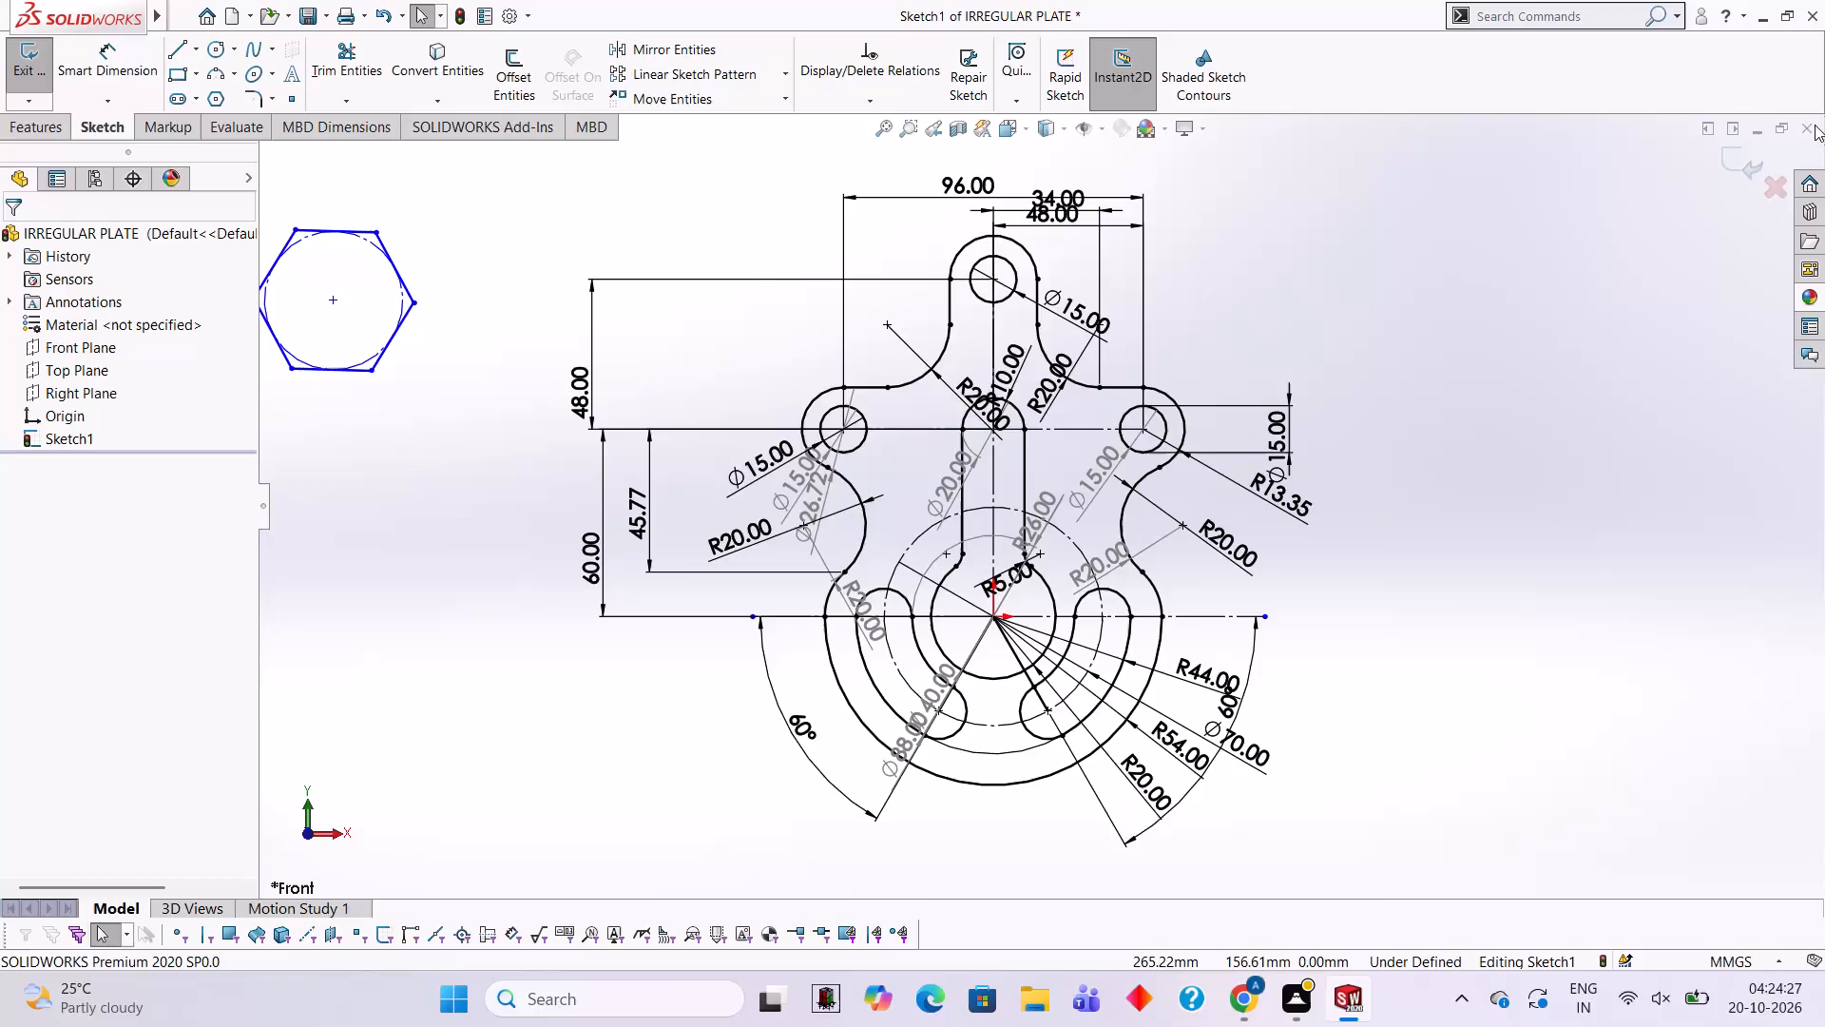
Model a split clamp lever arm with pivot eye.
Close the IRREGULAR PLATE document without saving its changes.
click(1815, 125)
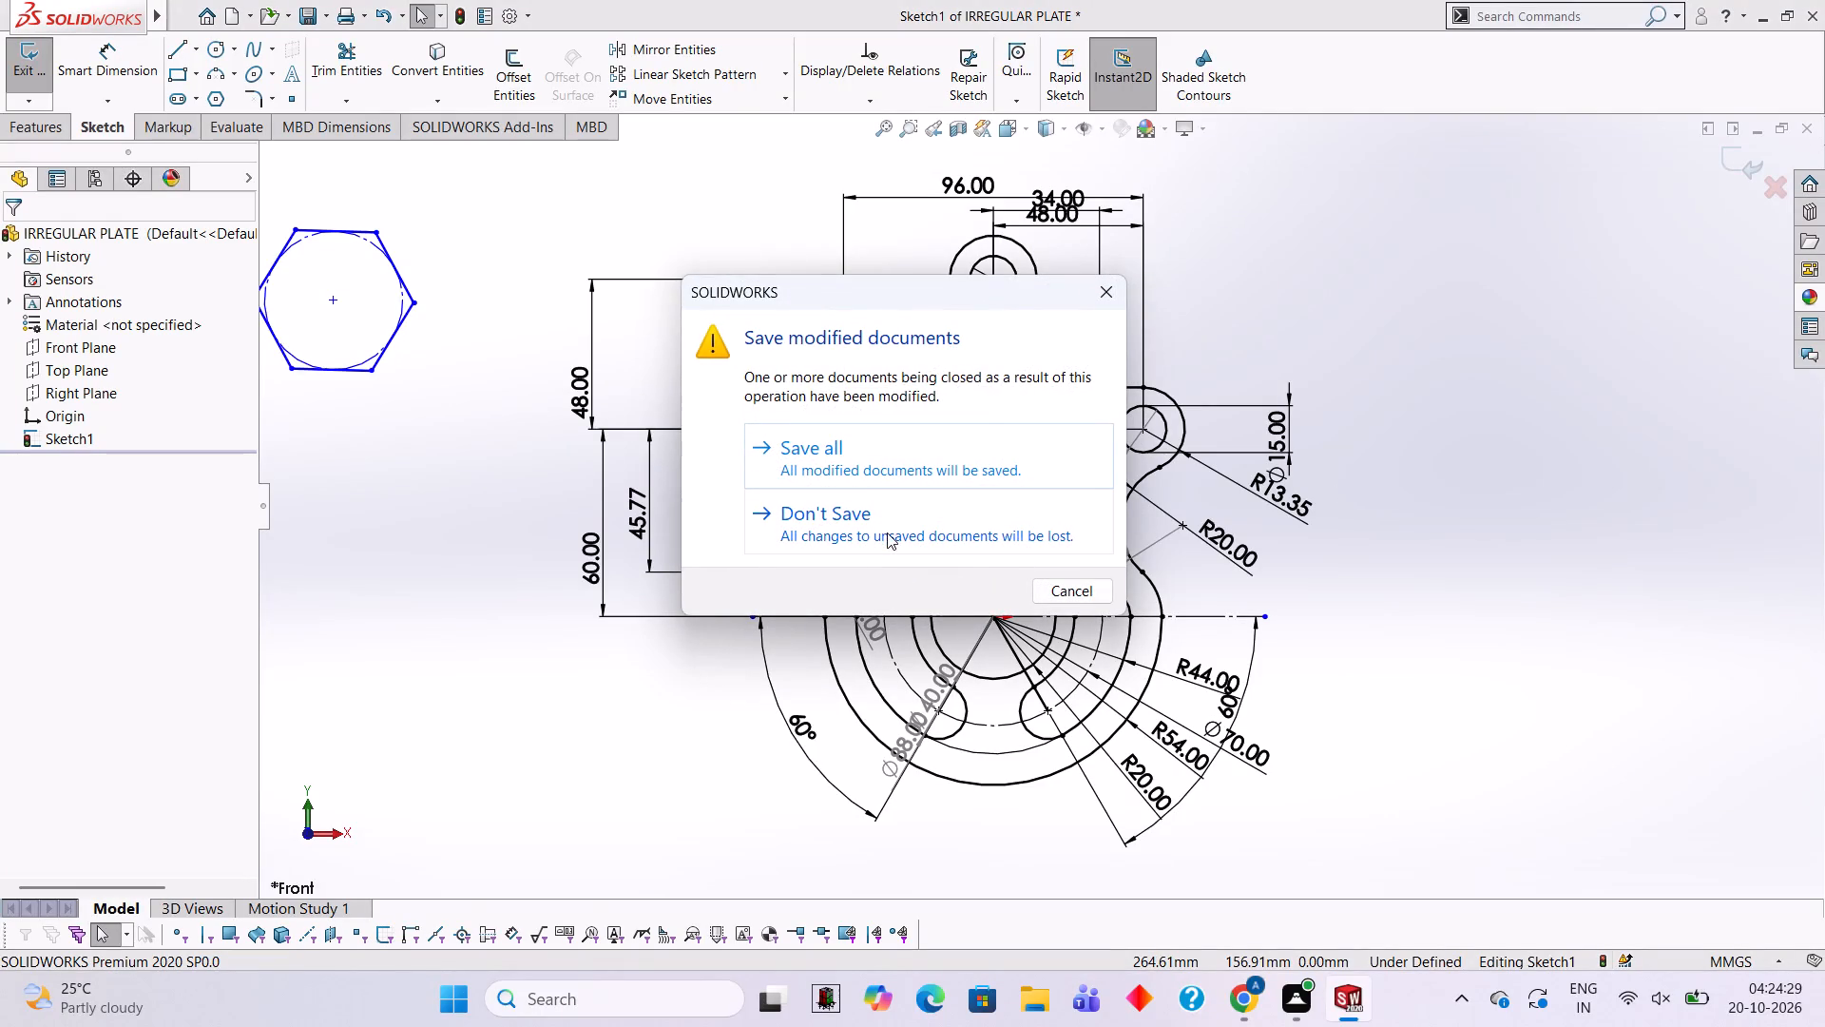
click(887, 533)
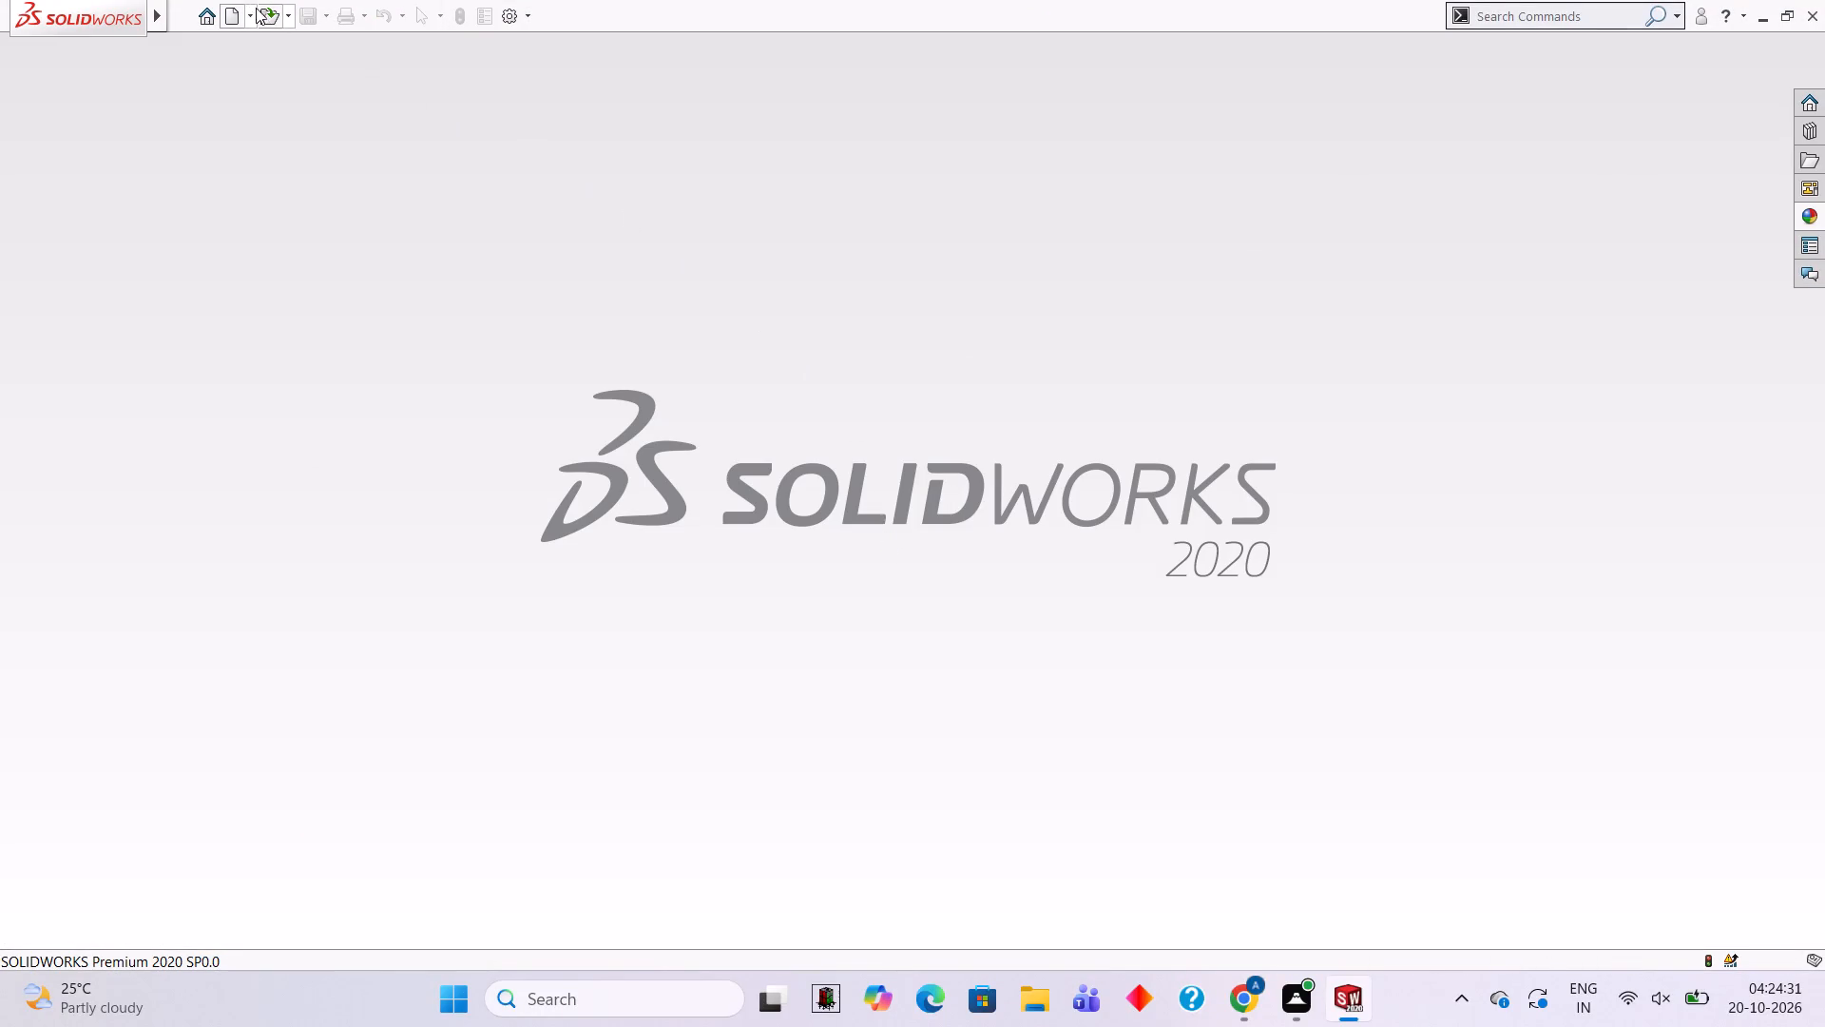
Create a new part document.
click(230, 12)
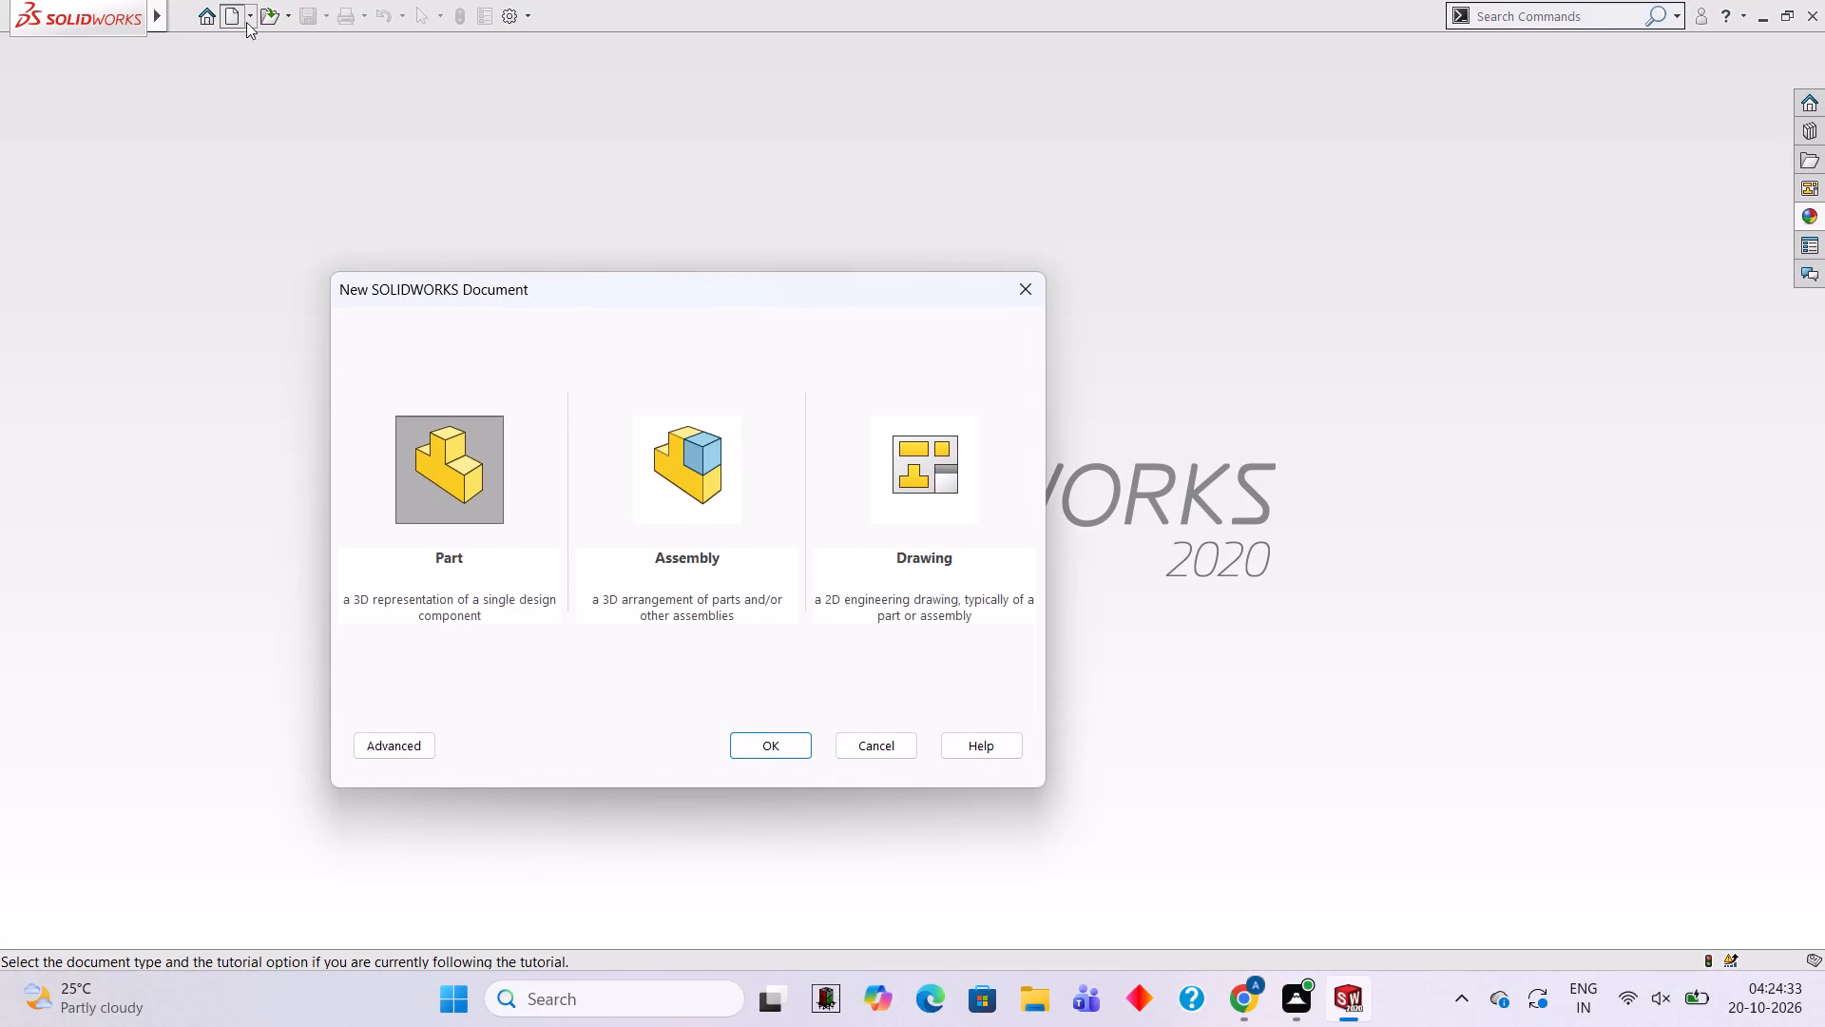
click(772, 743)
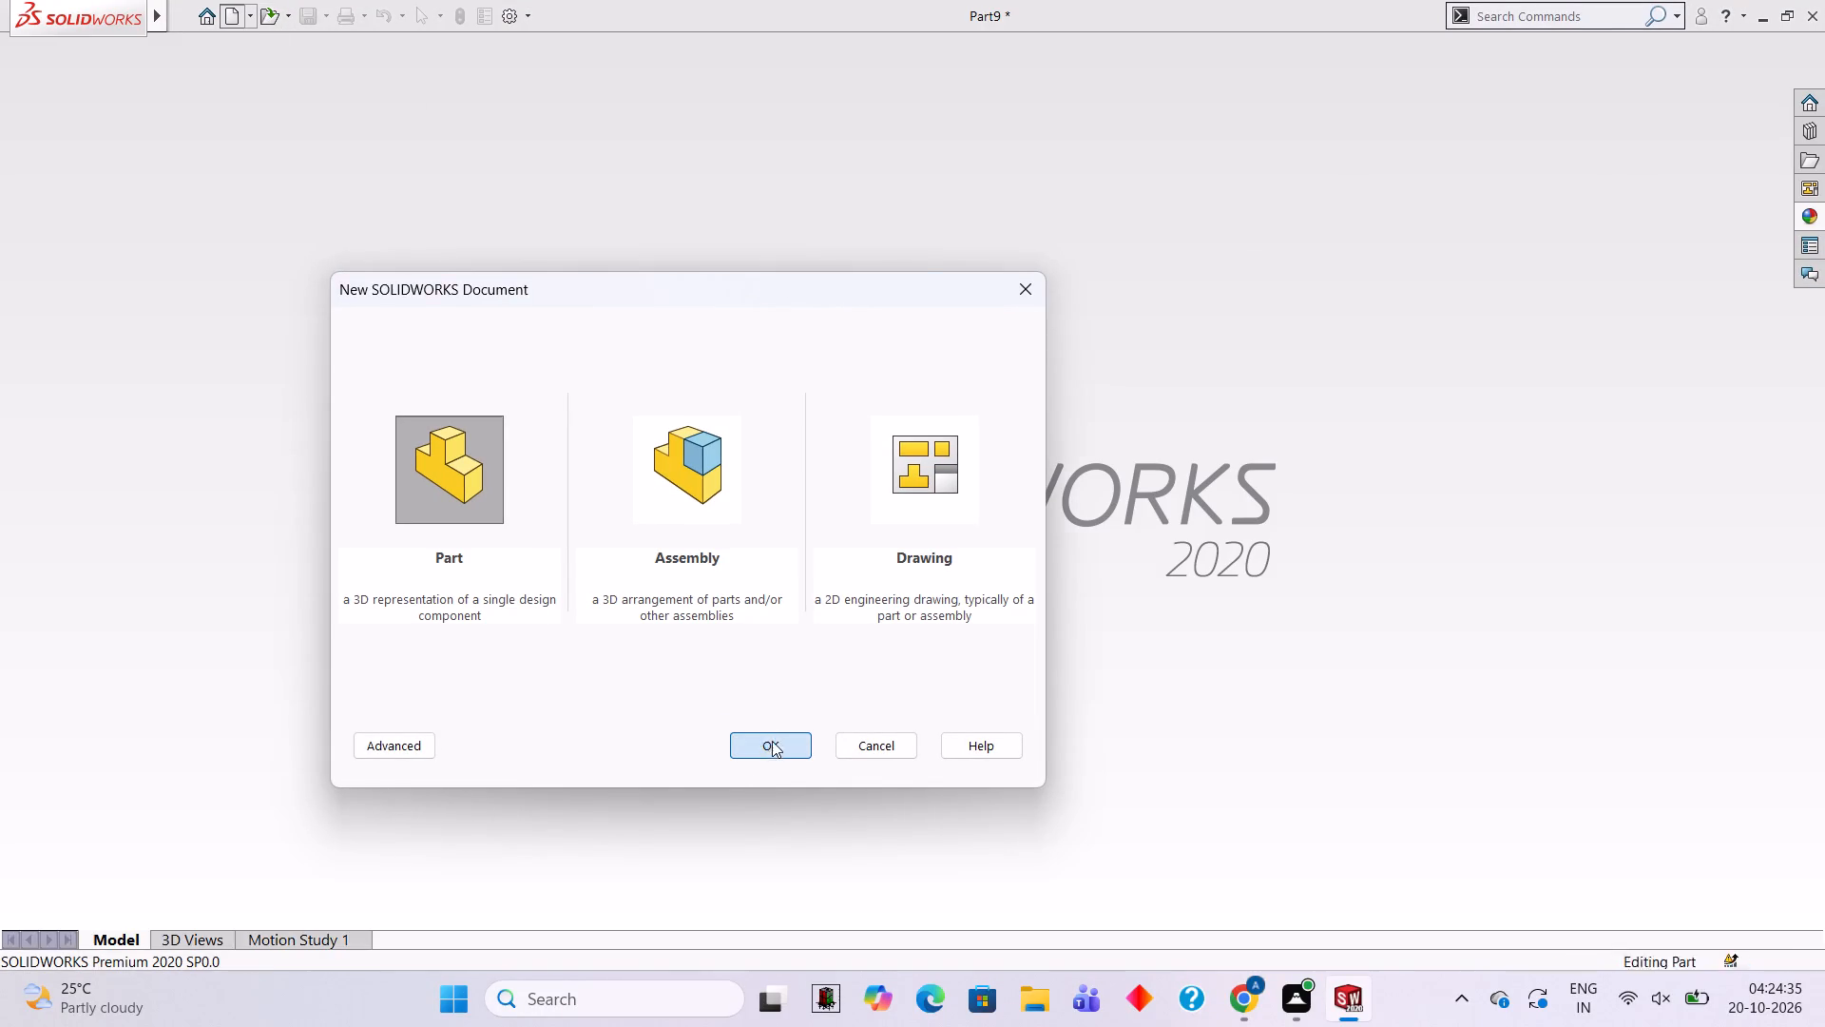
Sketch a 96 mm diameter circle centred on the origin on the Front Plane, with diameter dimensions enabled.
click(65, 342)
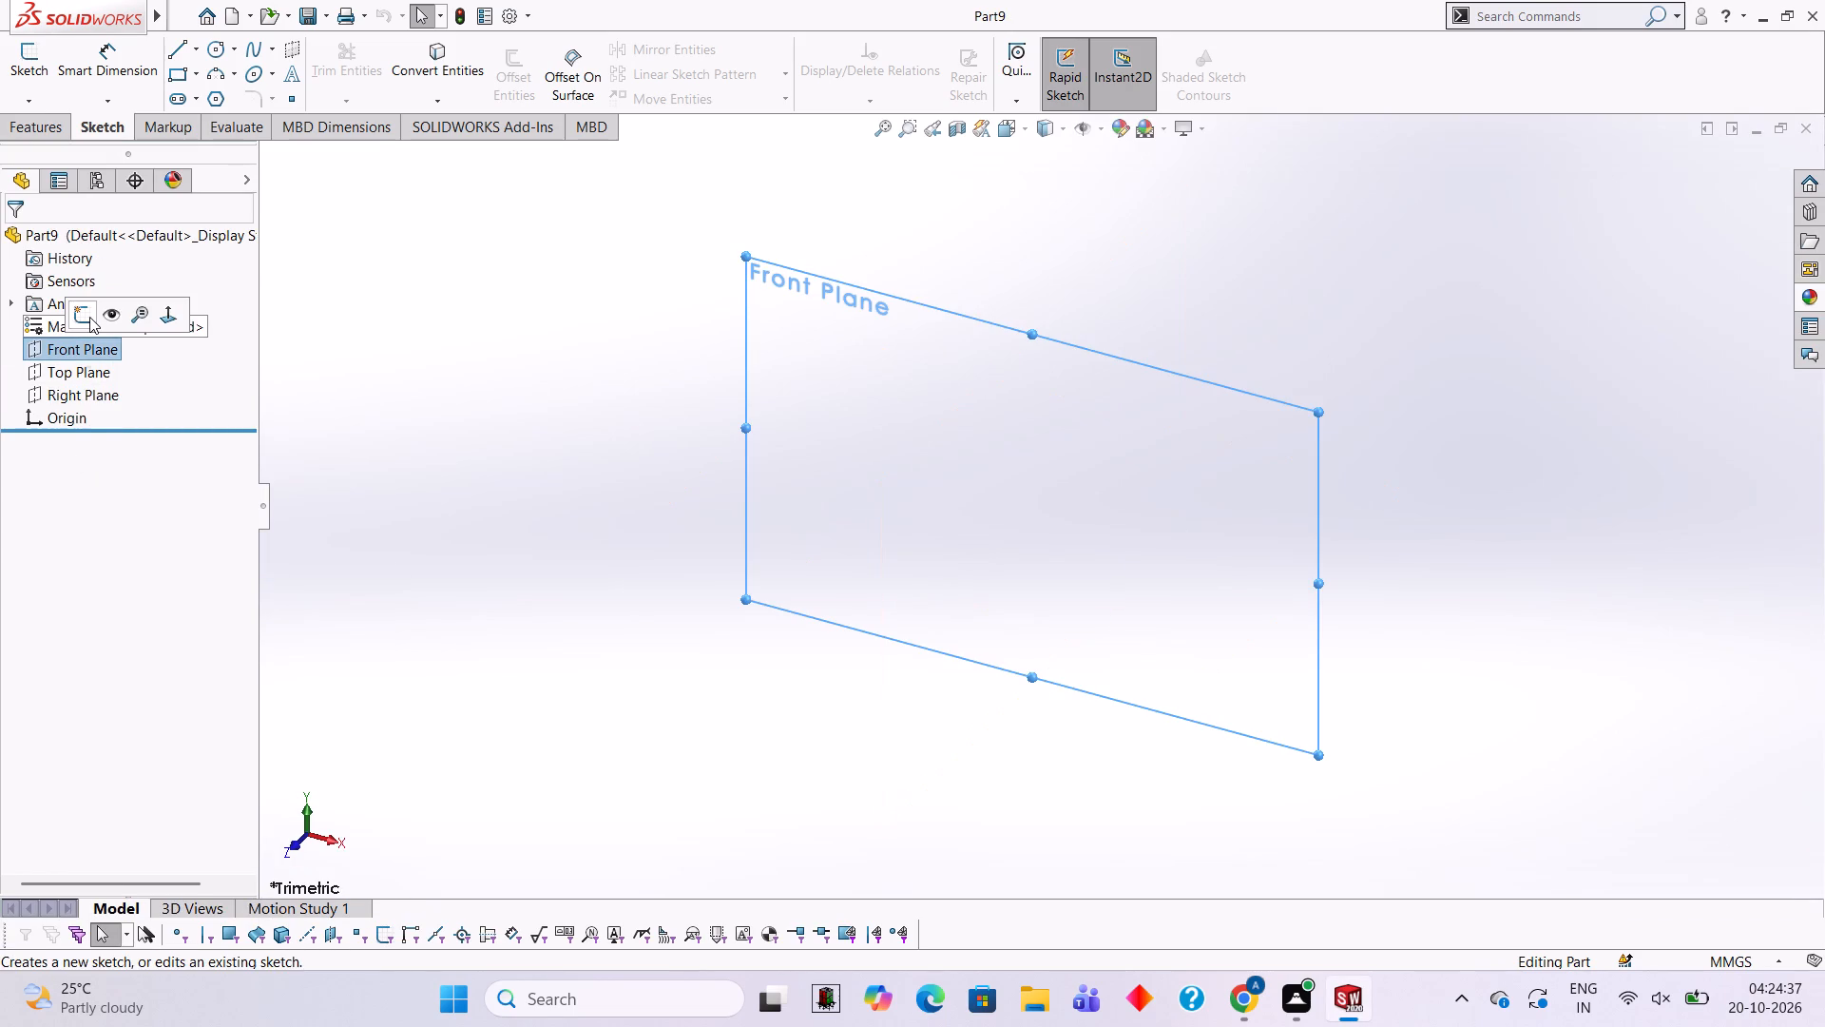
click(89, 317)
click(789, 412)
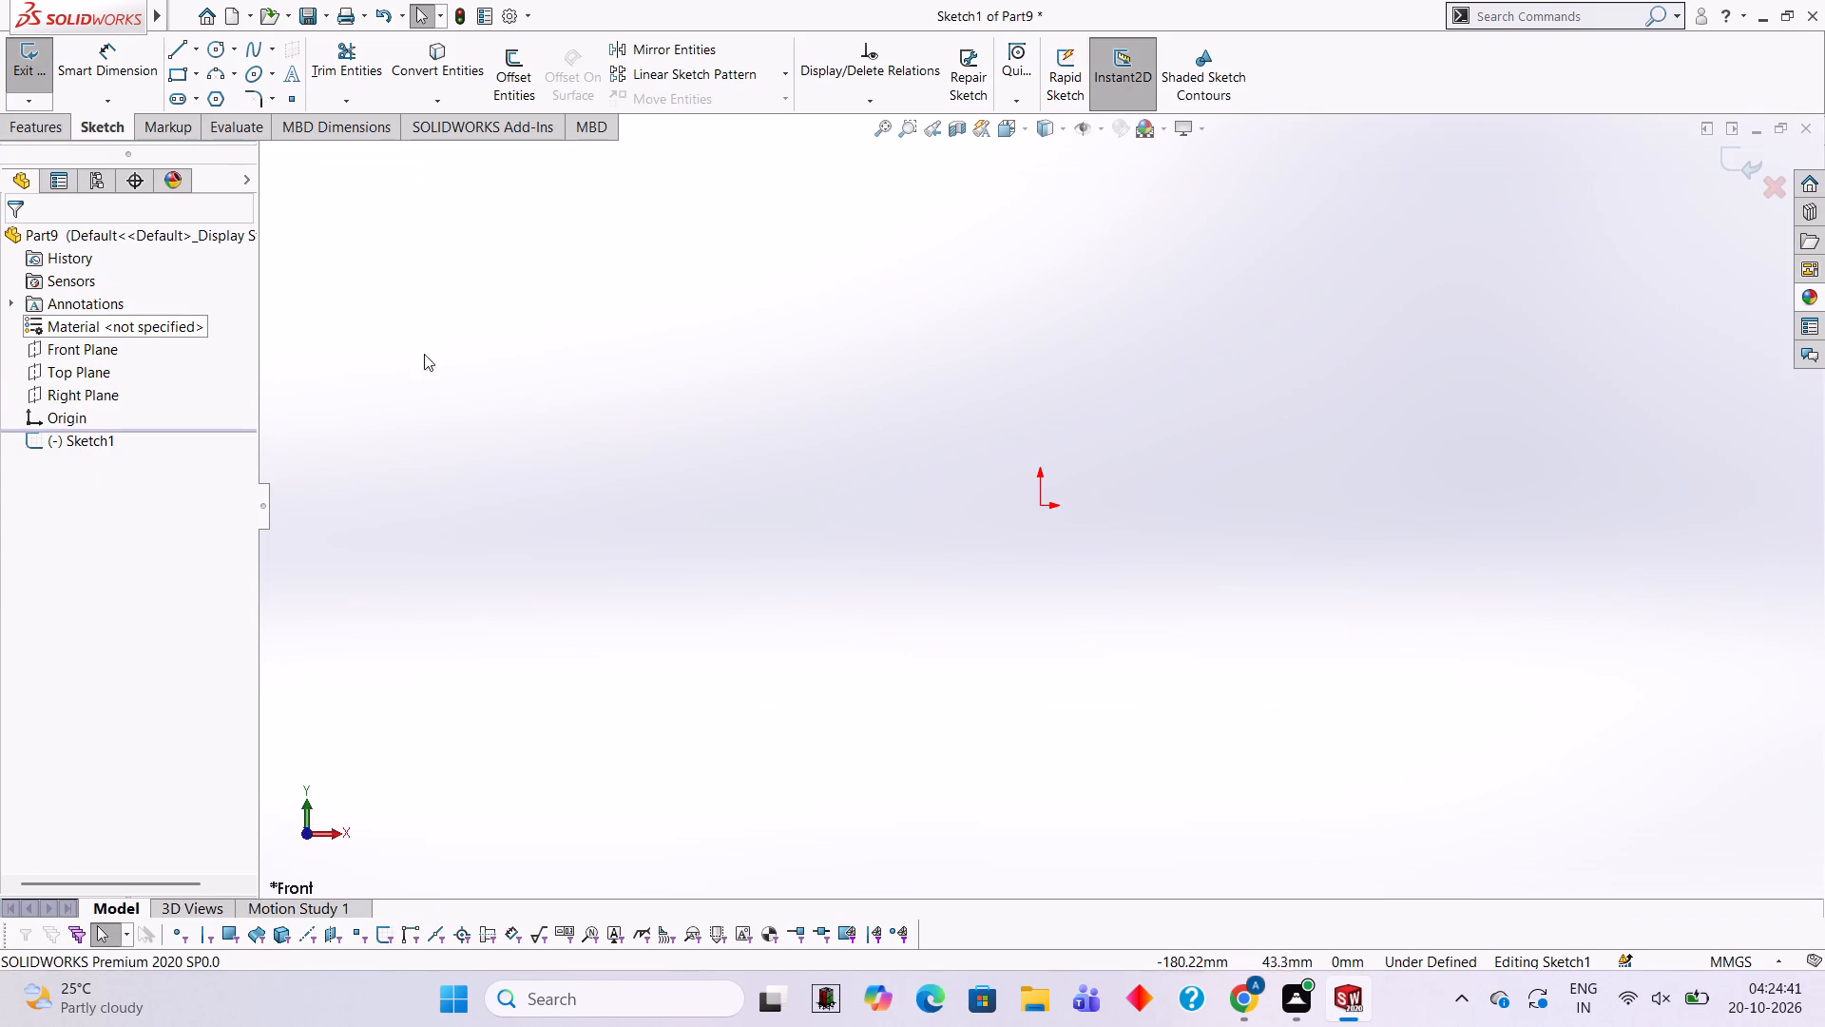
click(219, 55)
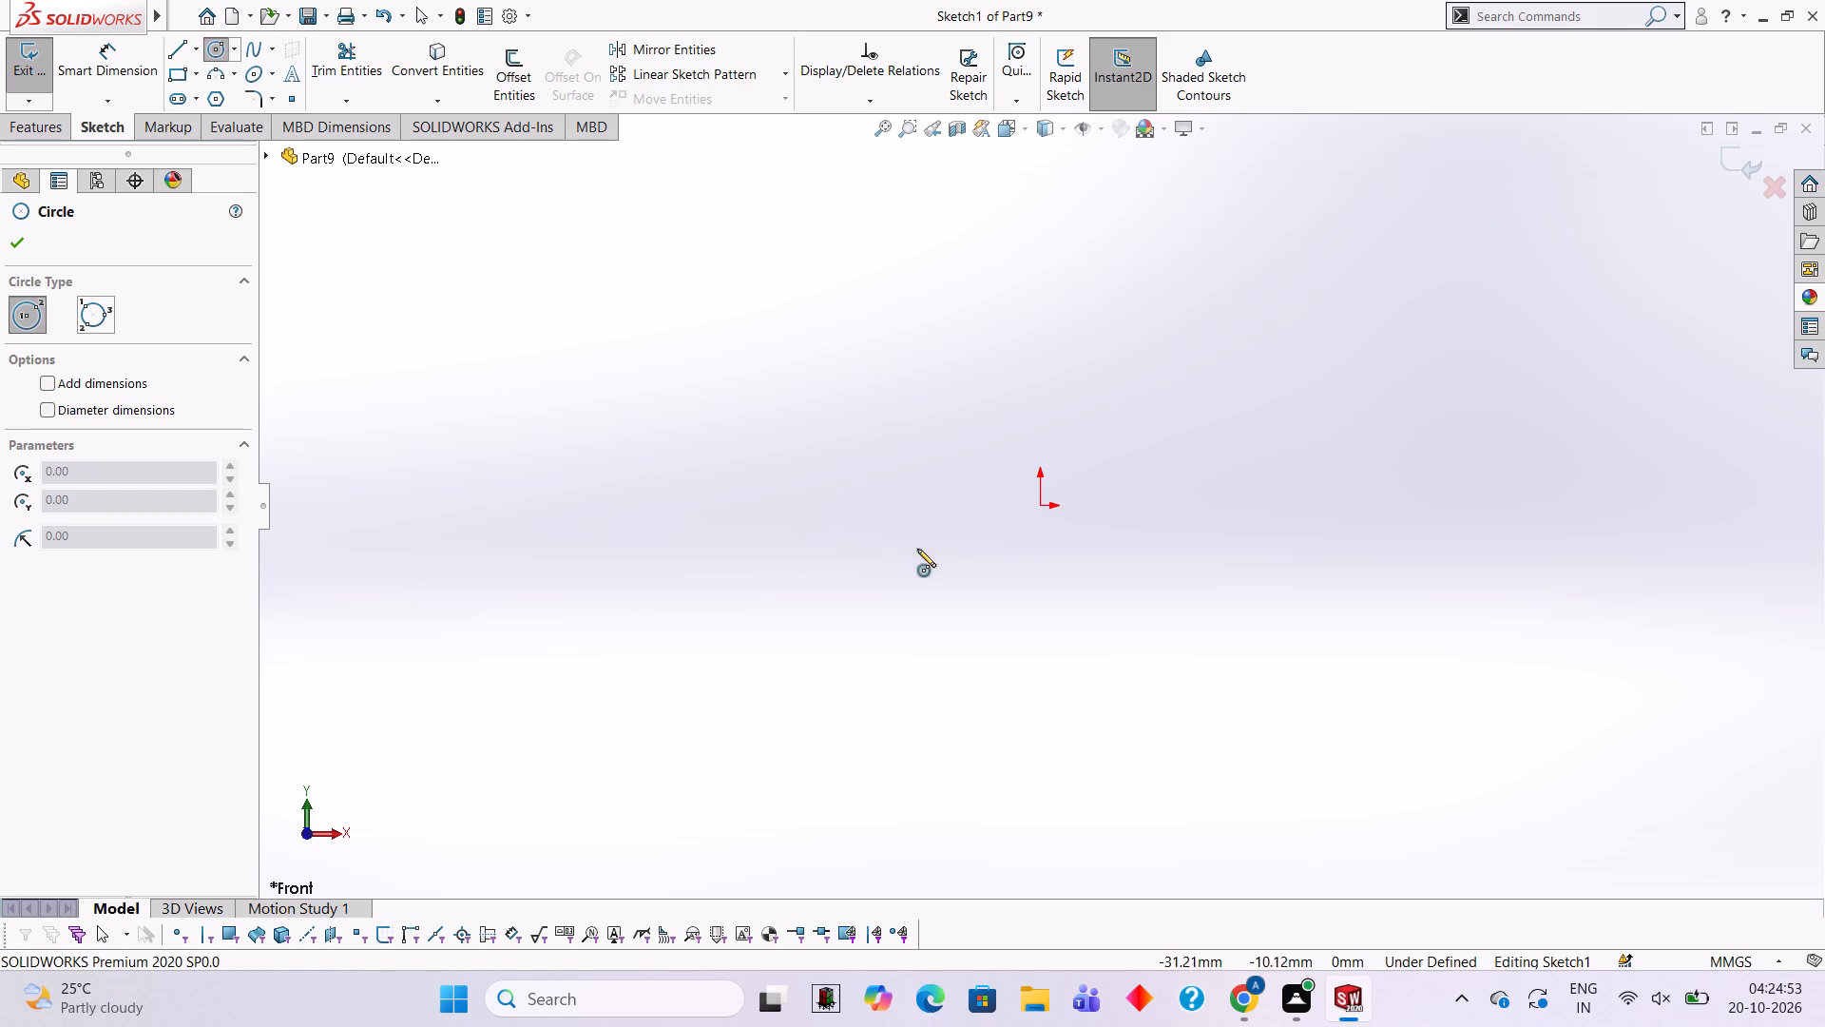
click(70, 378)
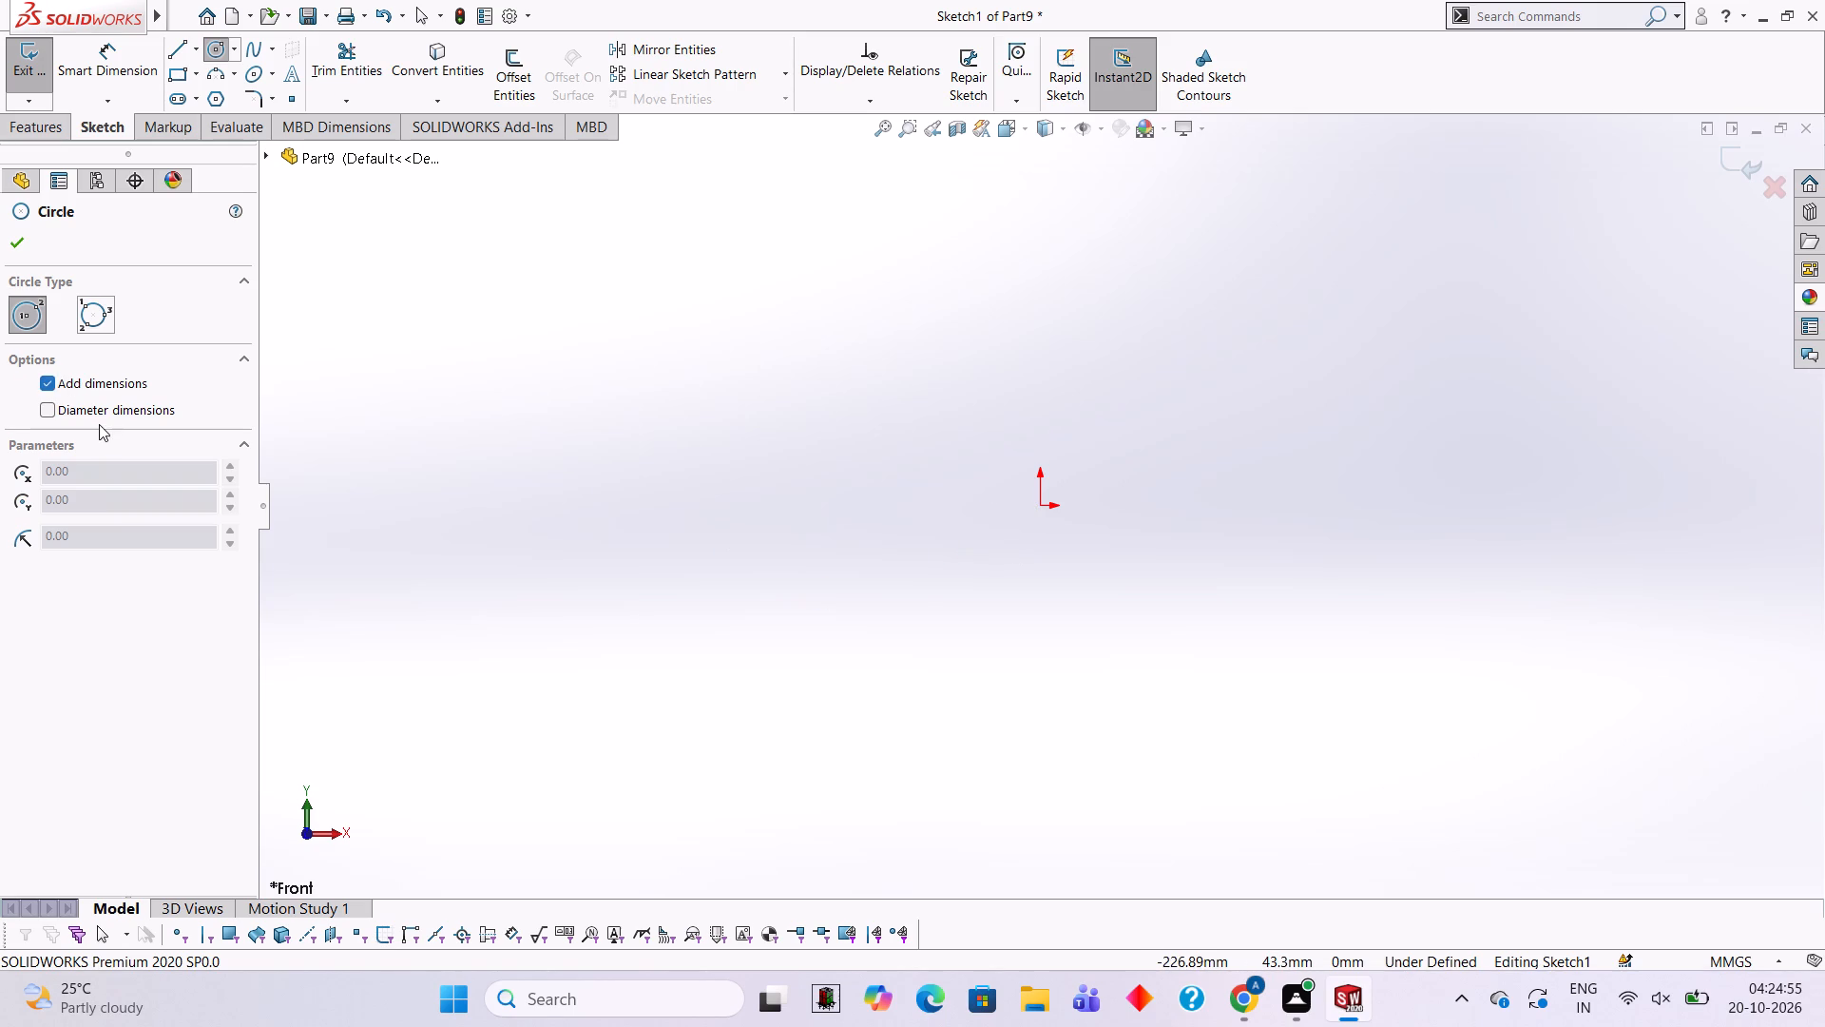
click(92, 418)
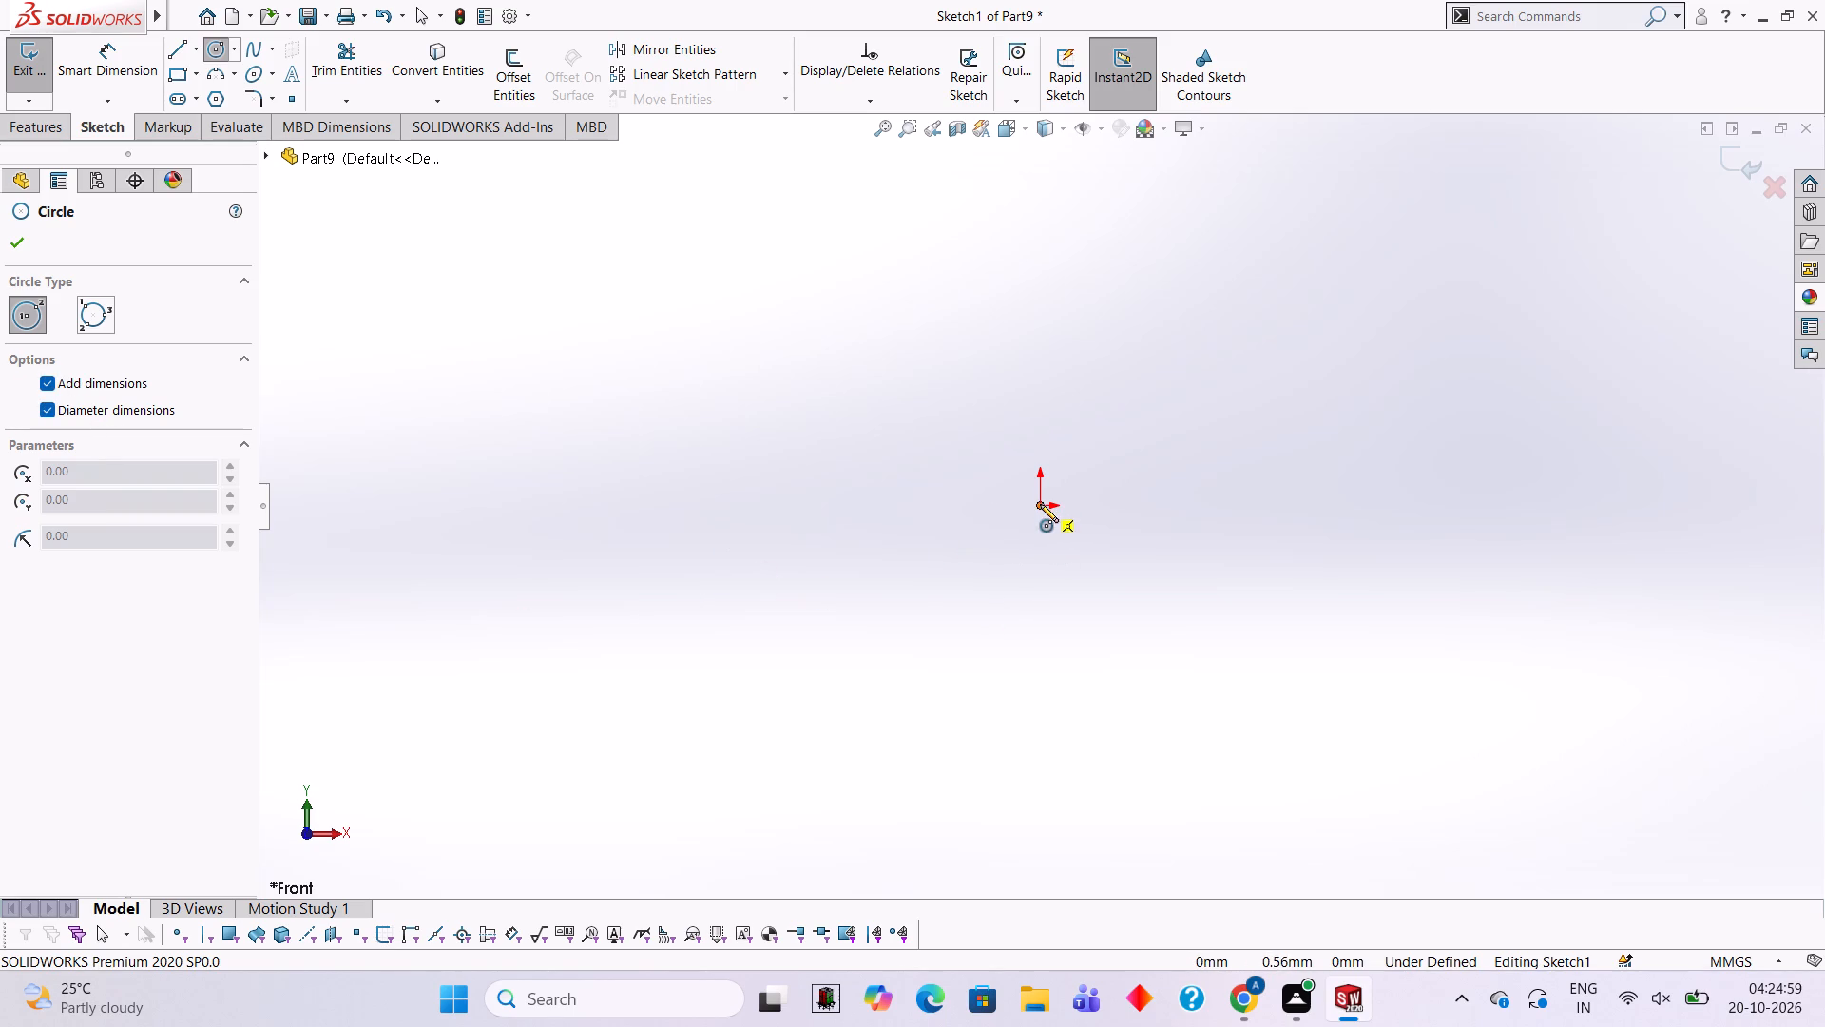
click(1040, 504)
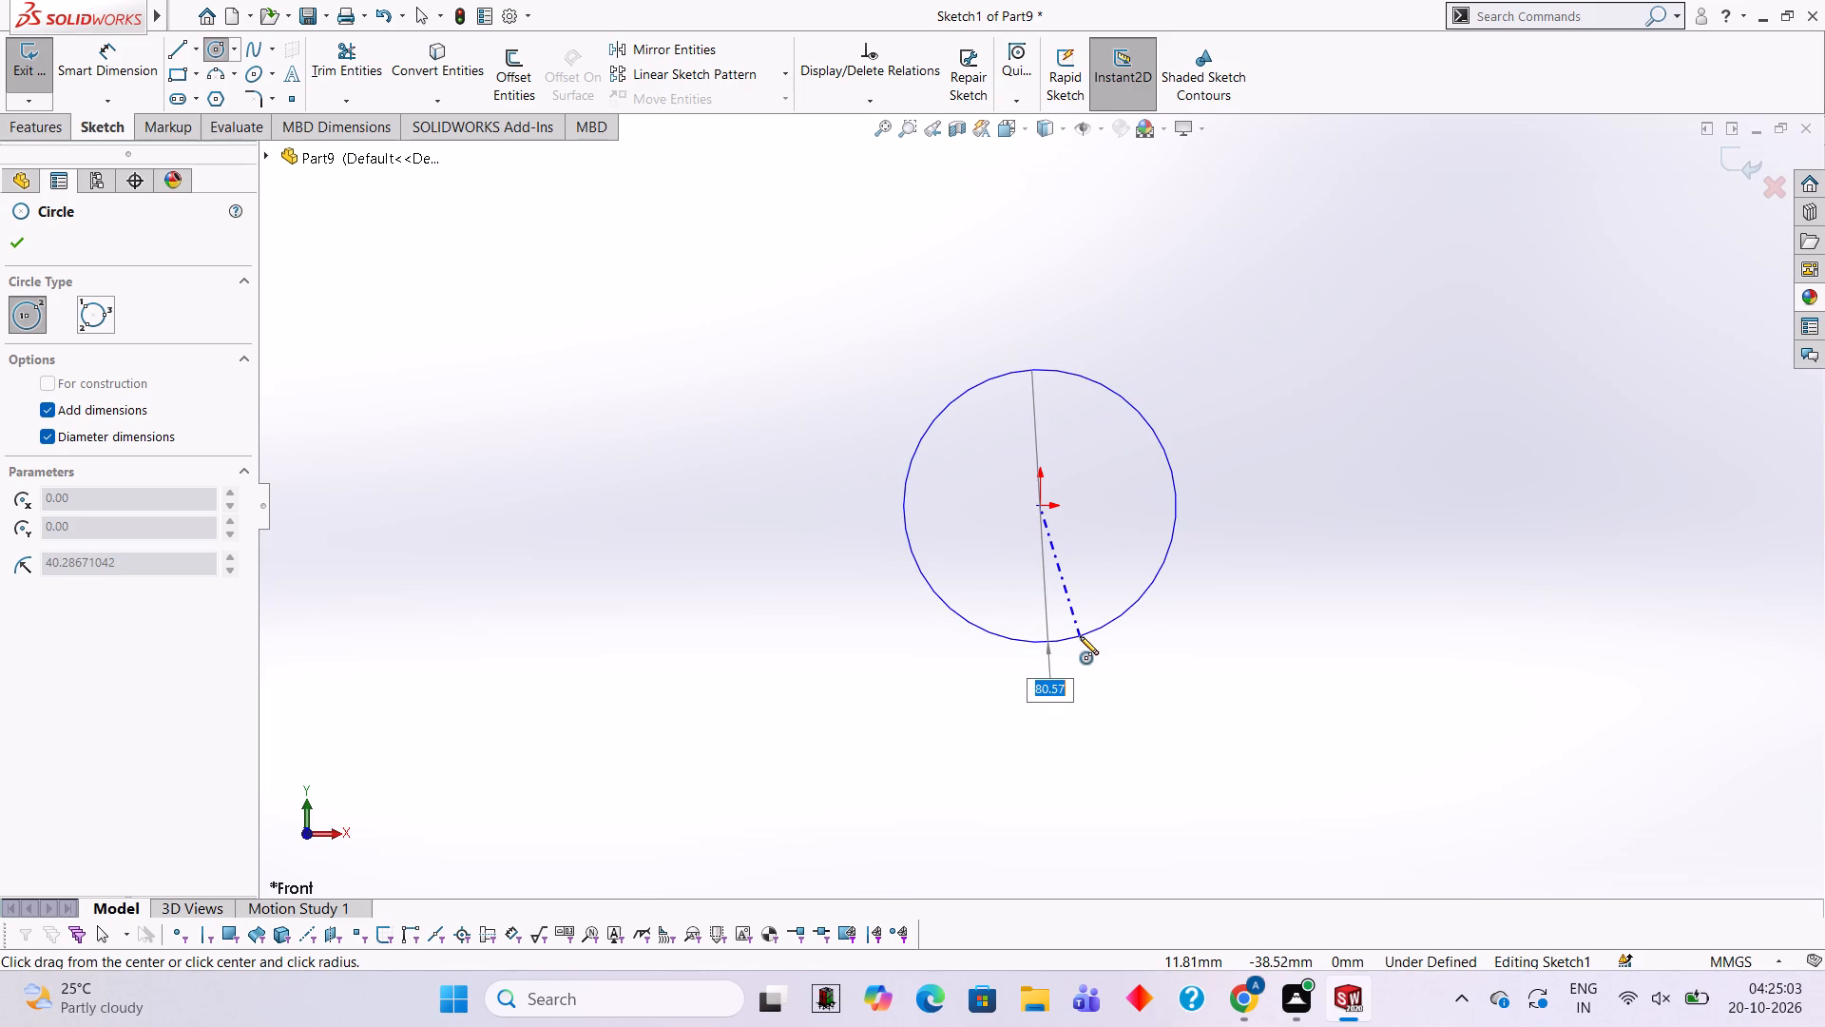
text(96)
key(Return)
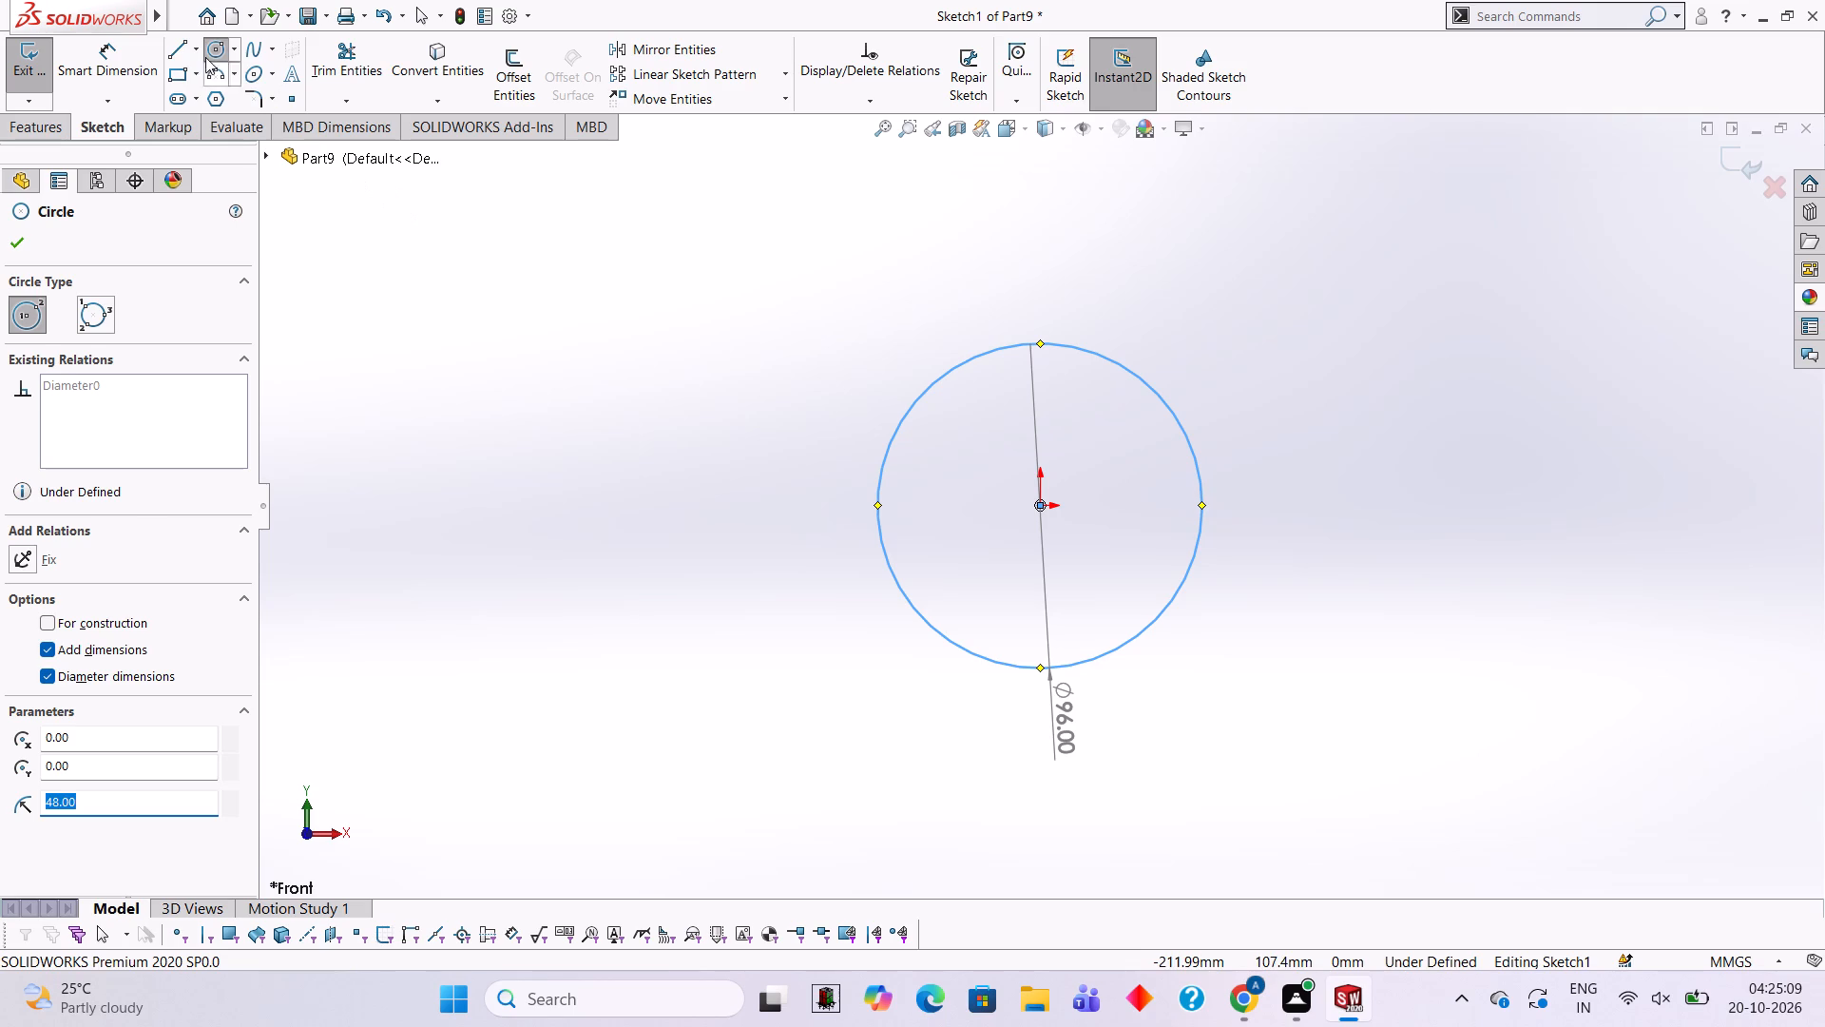
Add a 96 mm driving diameter dimension to the circle, placed outside its lower-right edge.
click(142, 56)
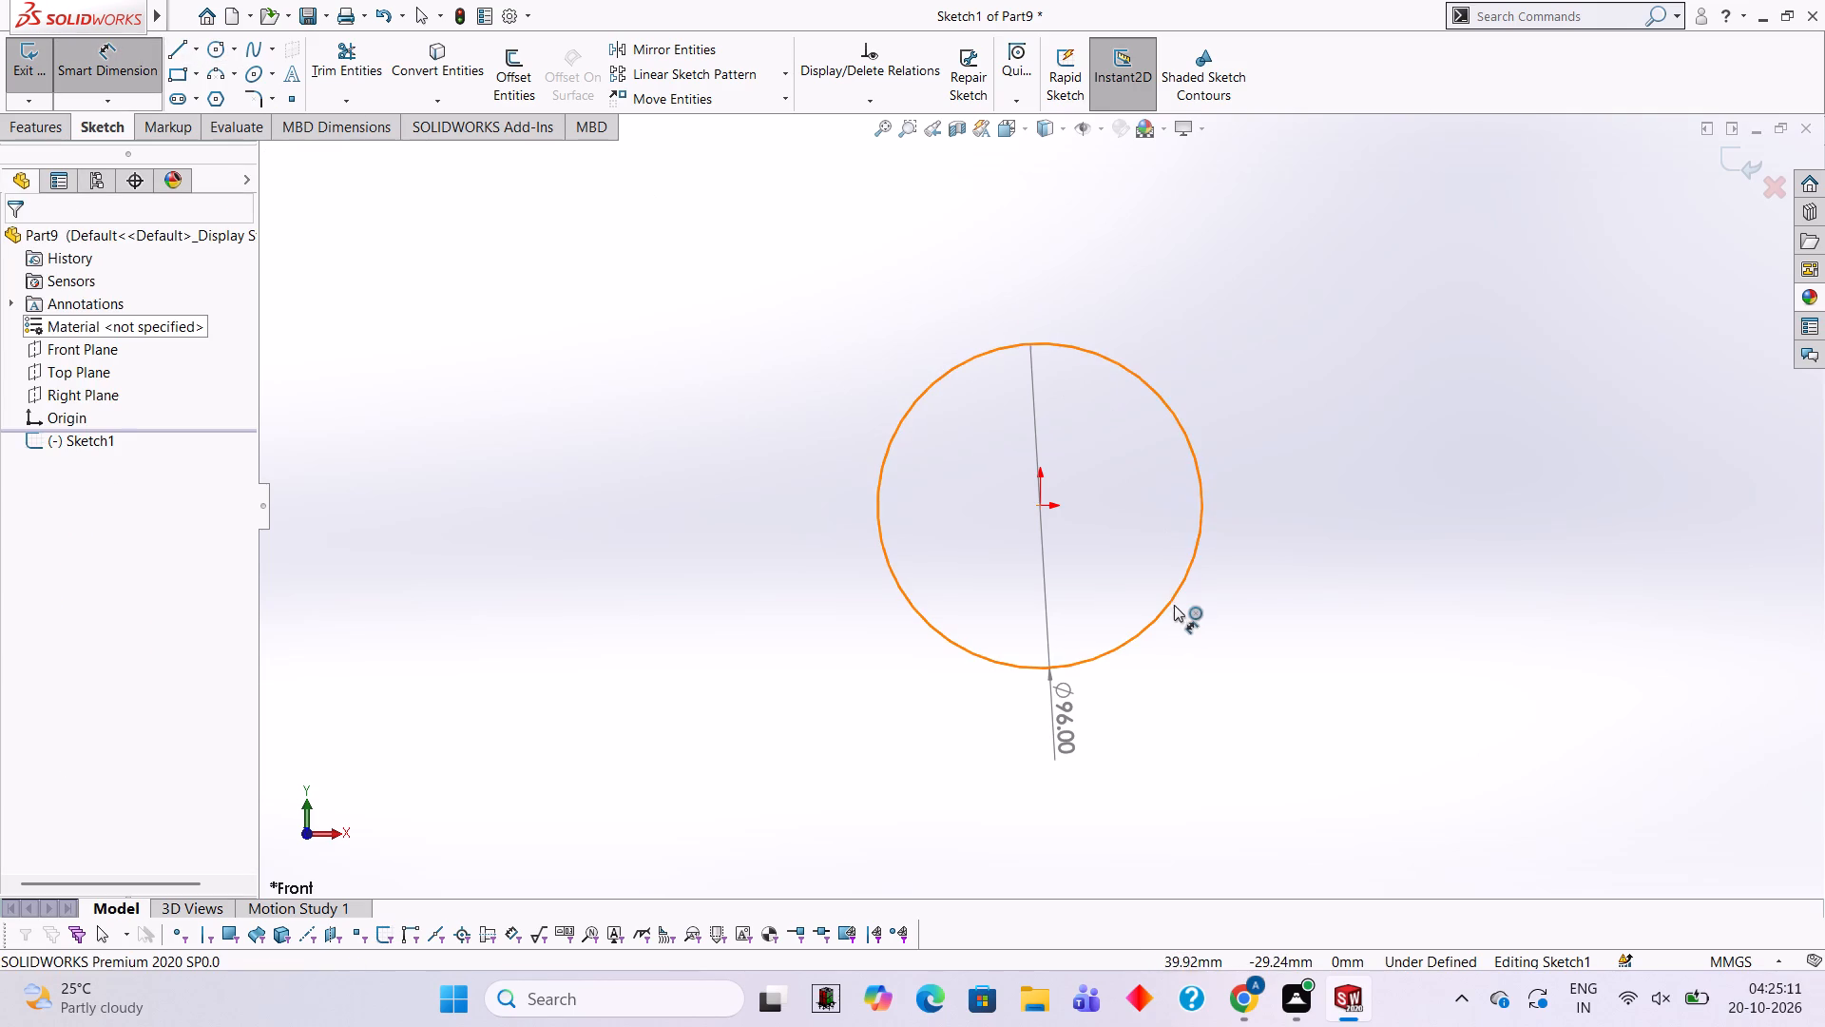
click(1172, 605)
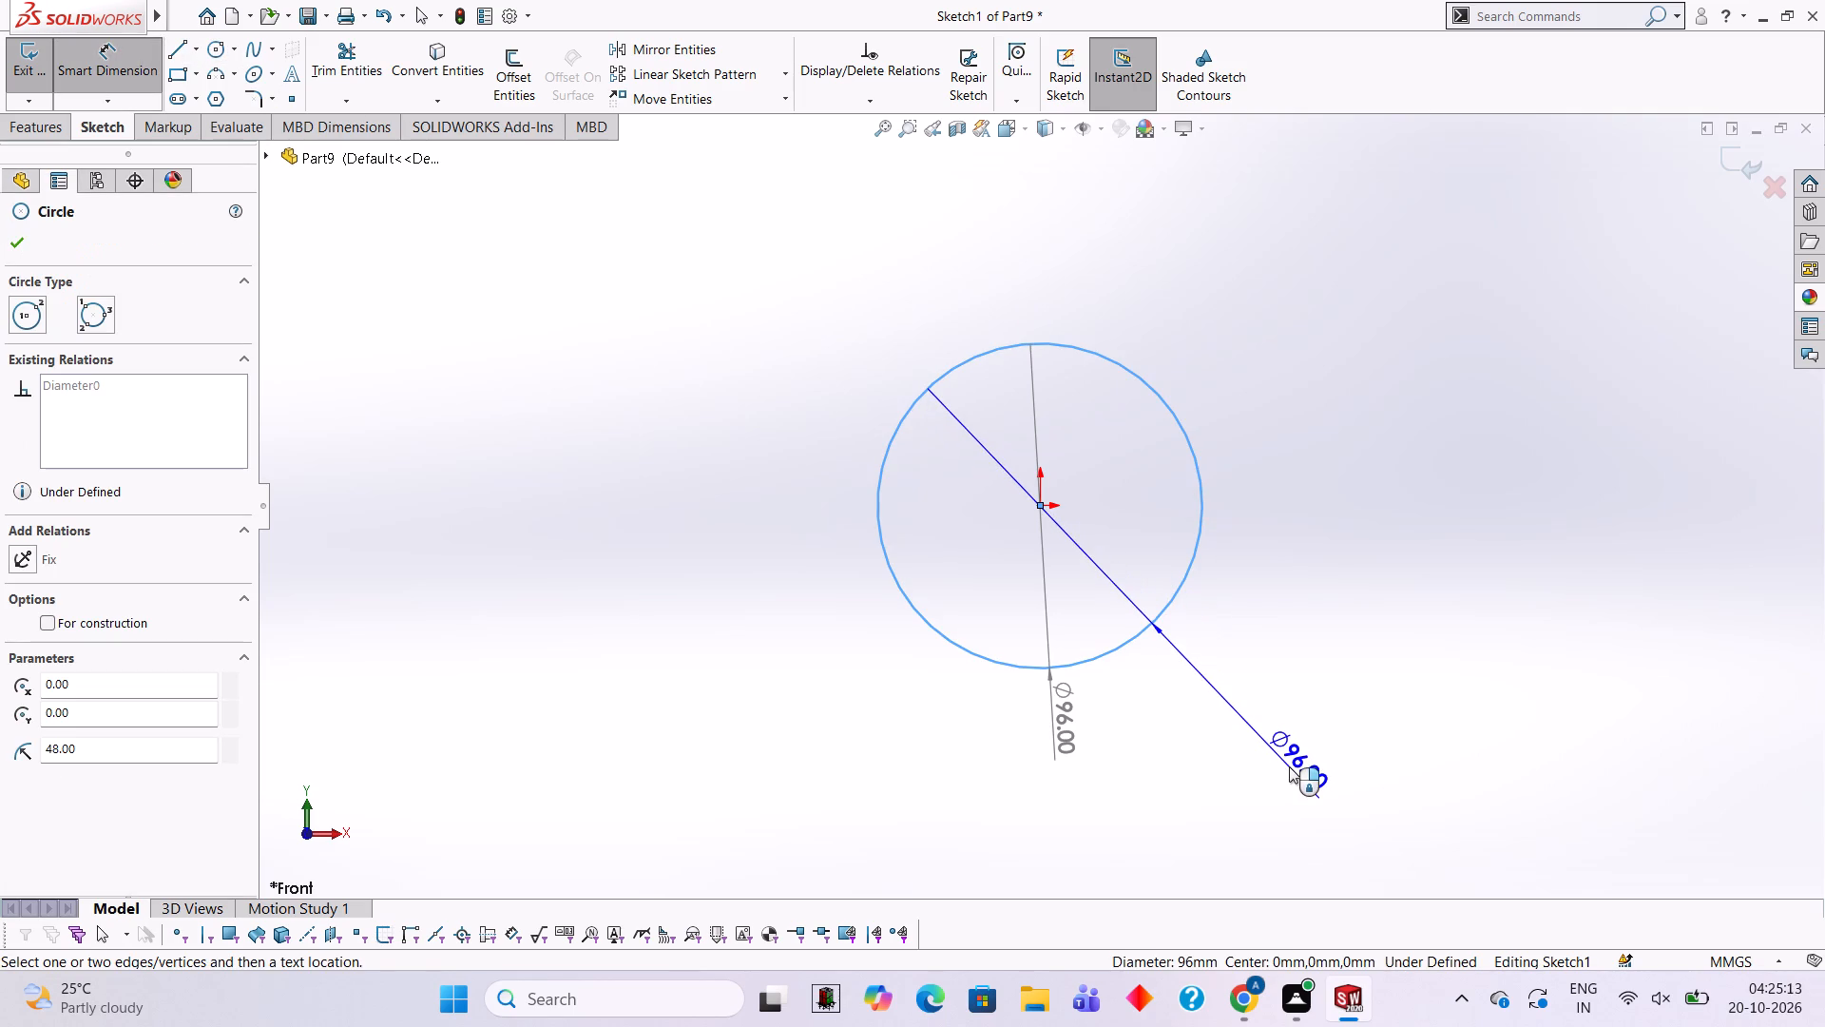
click(1289, 766)
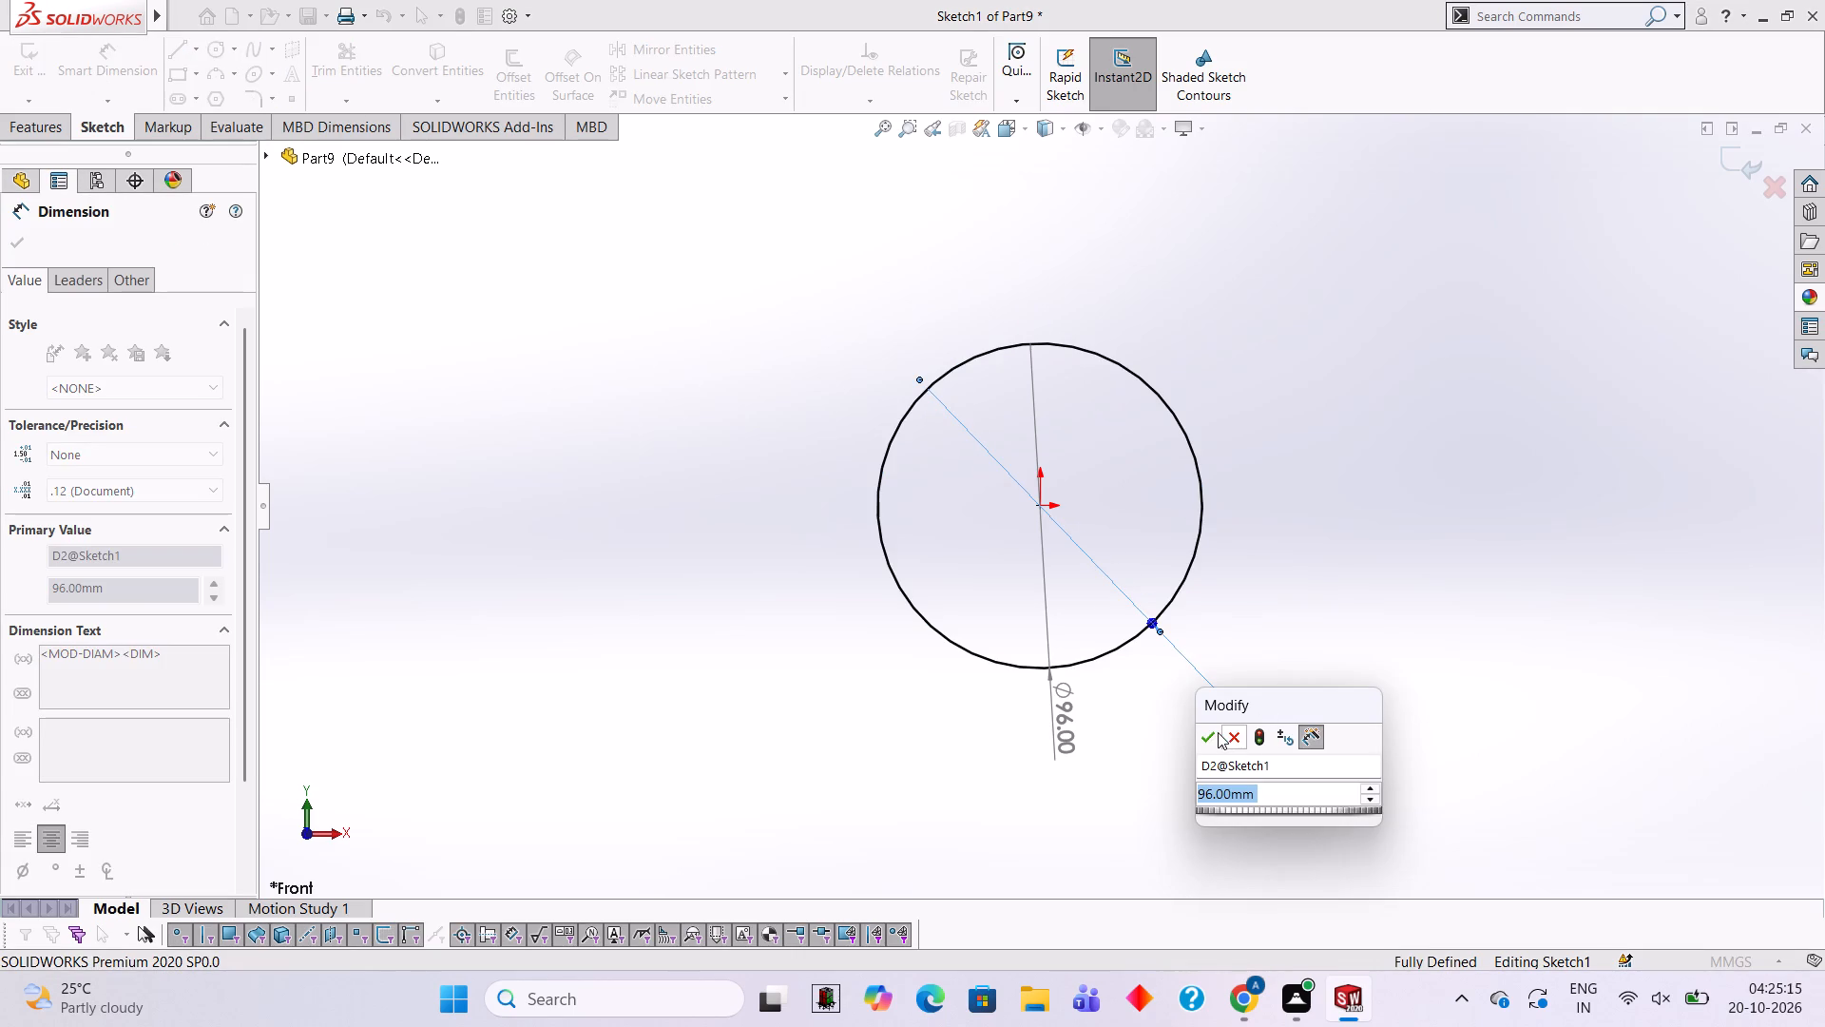
click(1216, 732)
click(1266, 648)
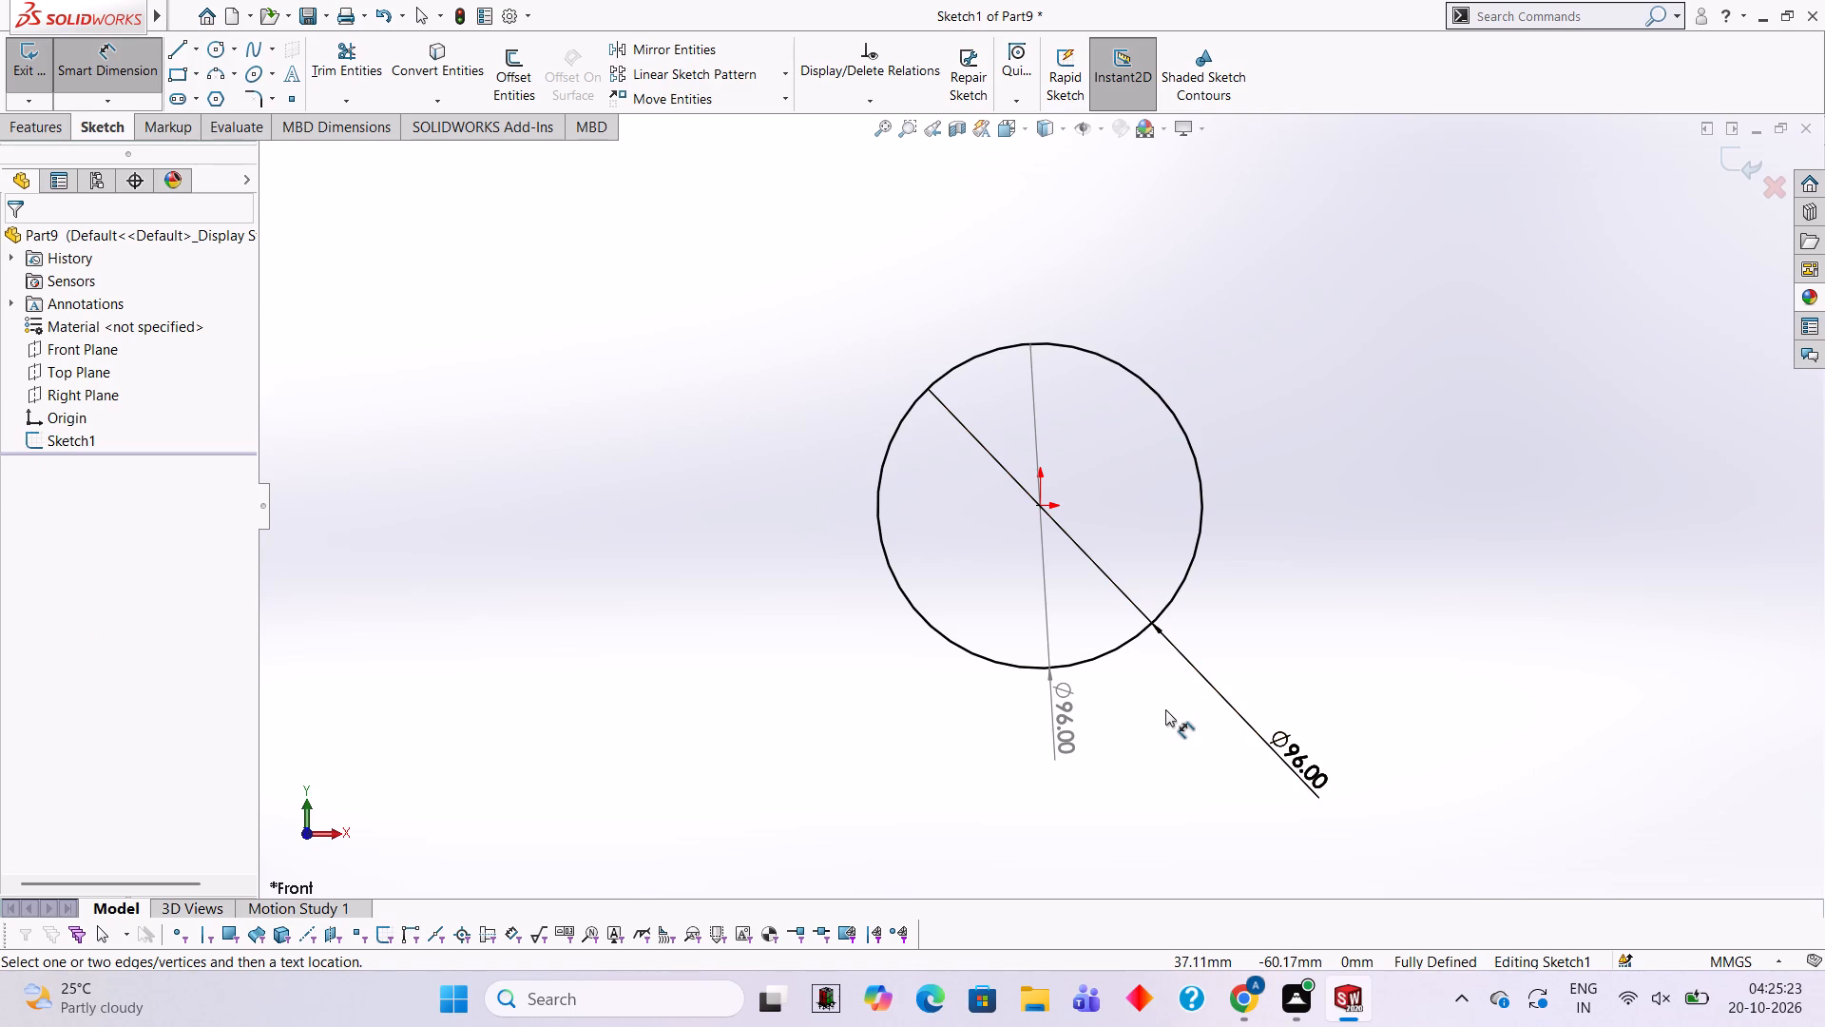
click(1165, 709)
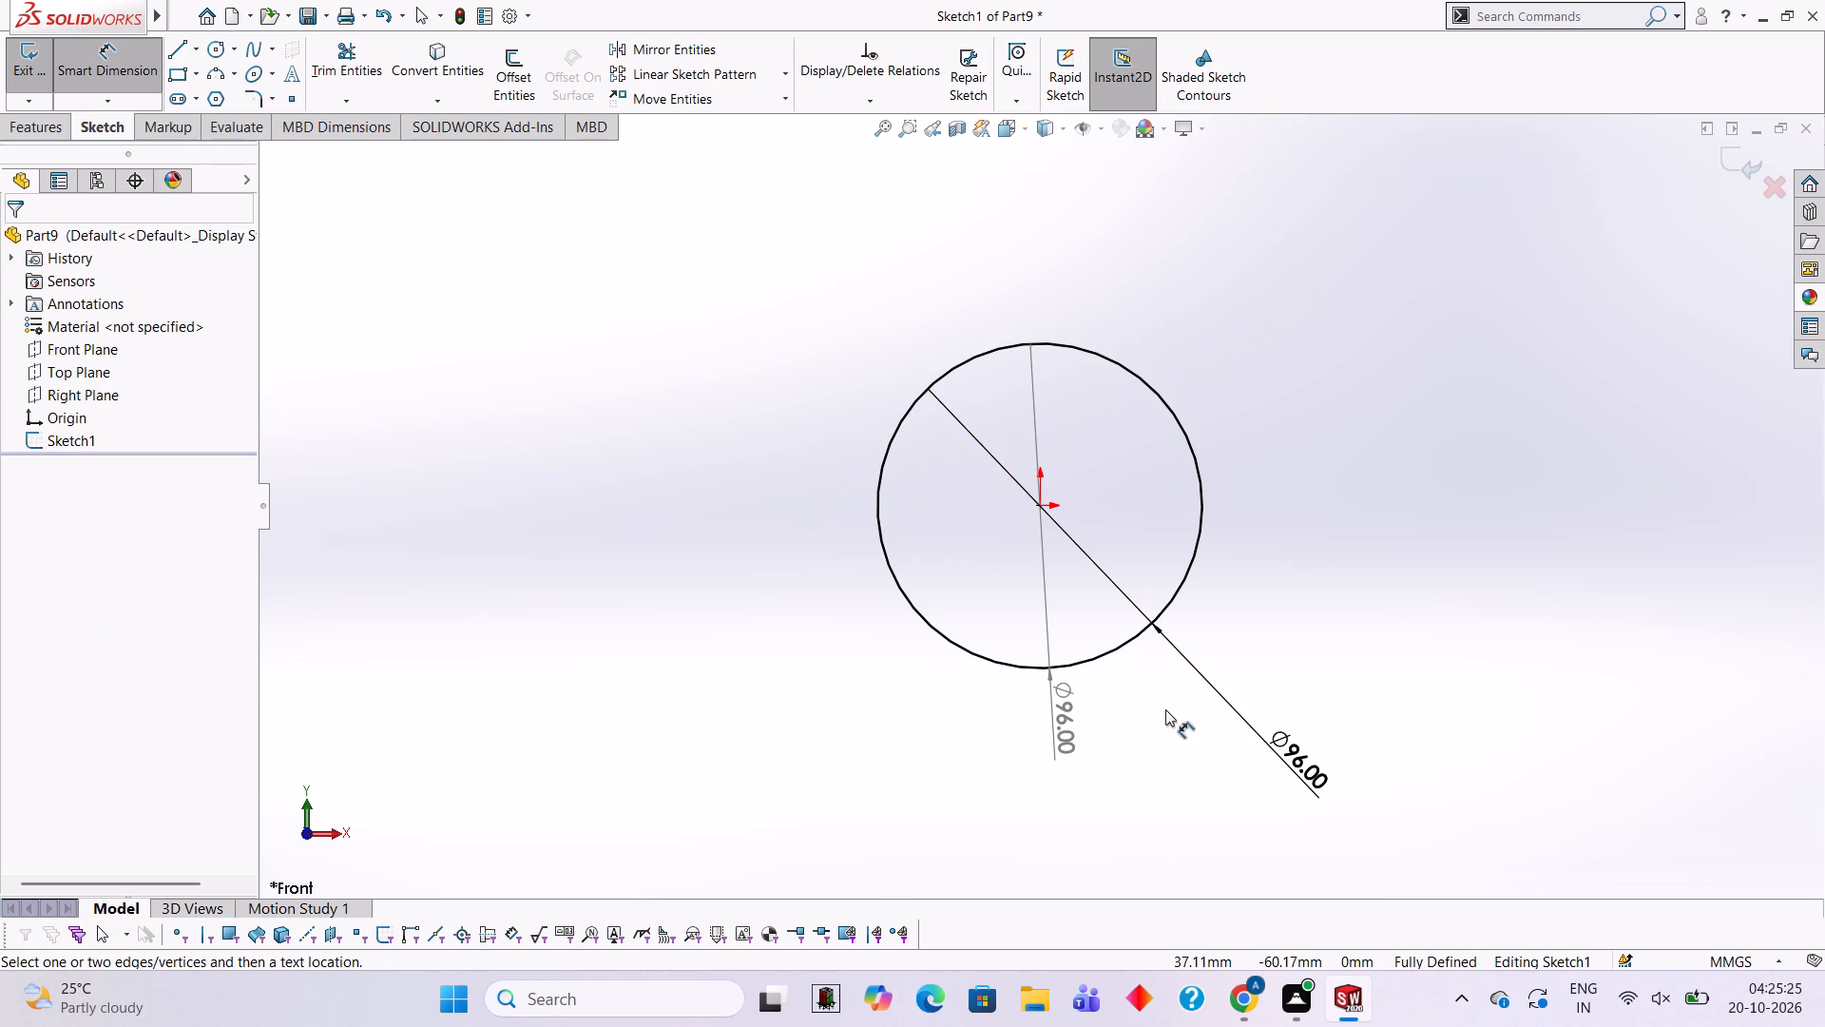
Extrude the circle as a blind boss 40 mm deep.
click(50, 121)
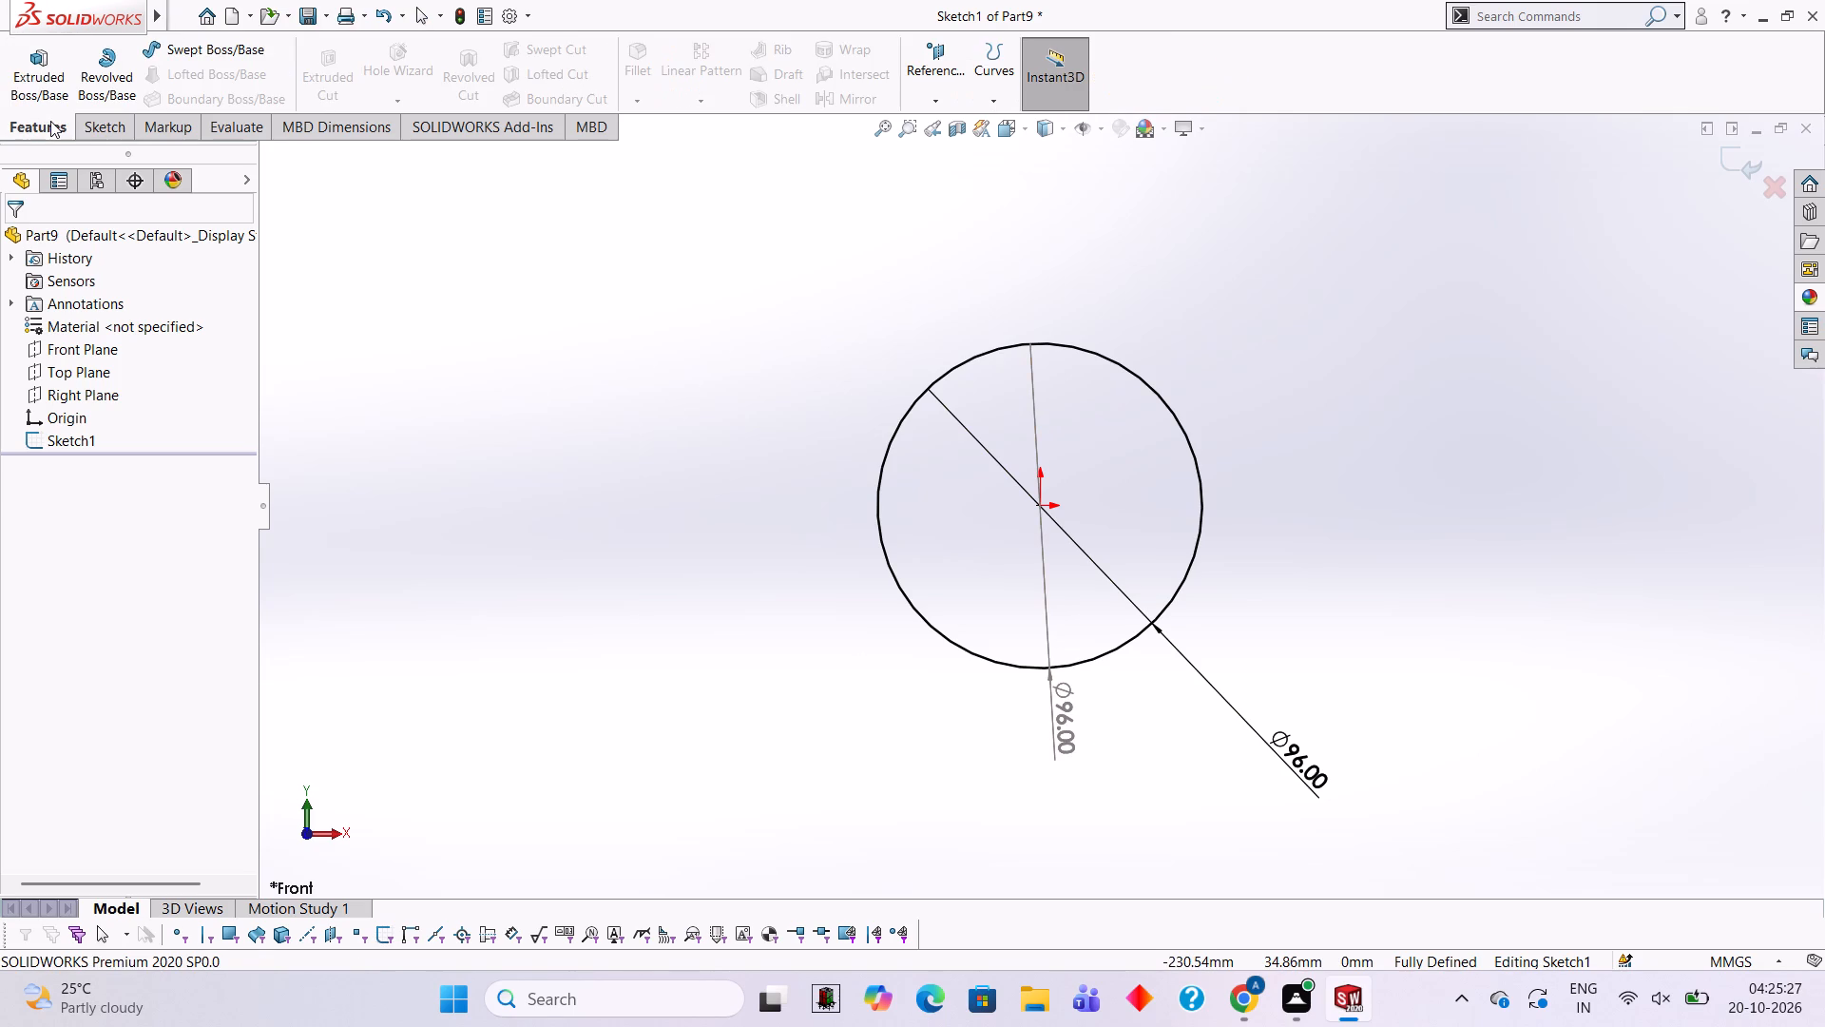
click(60, 52)
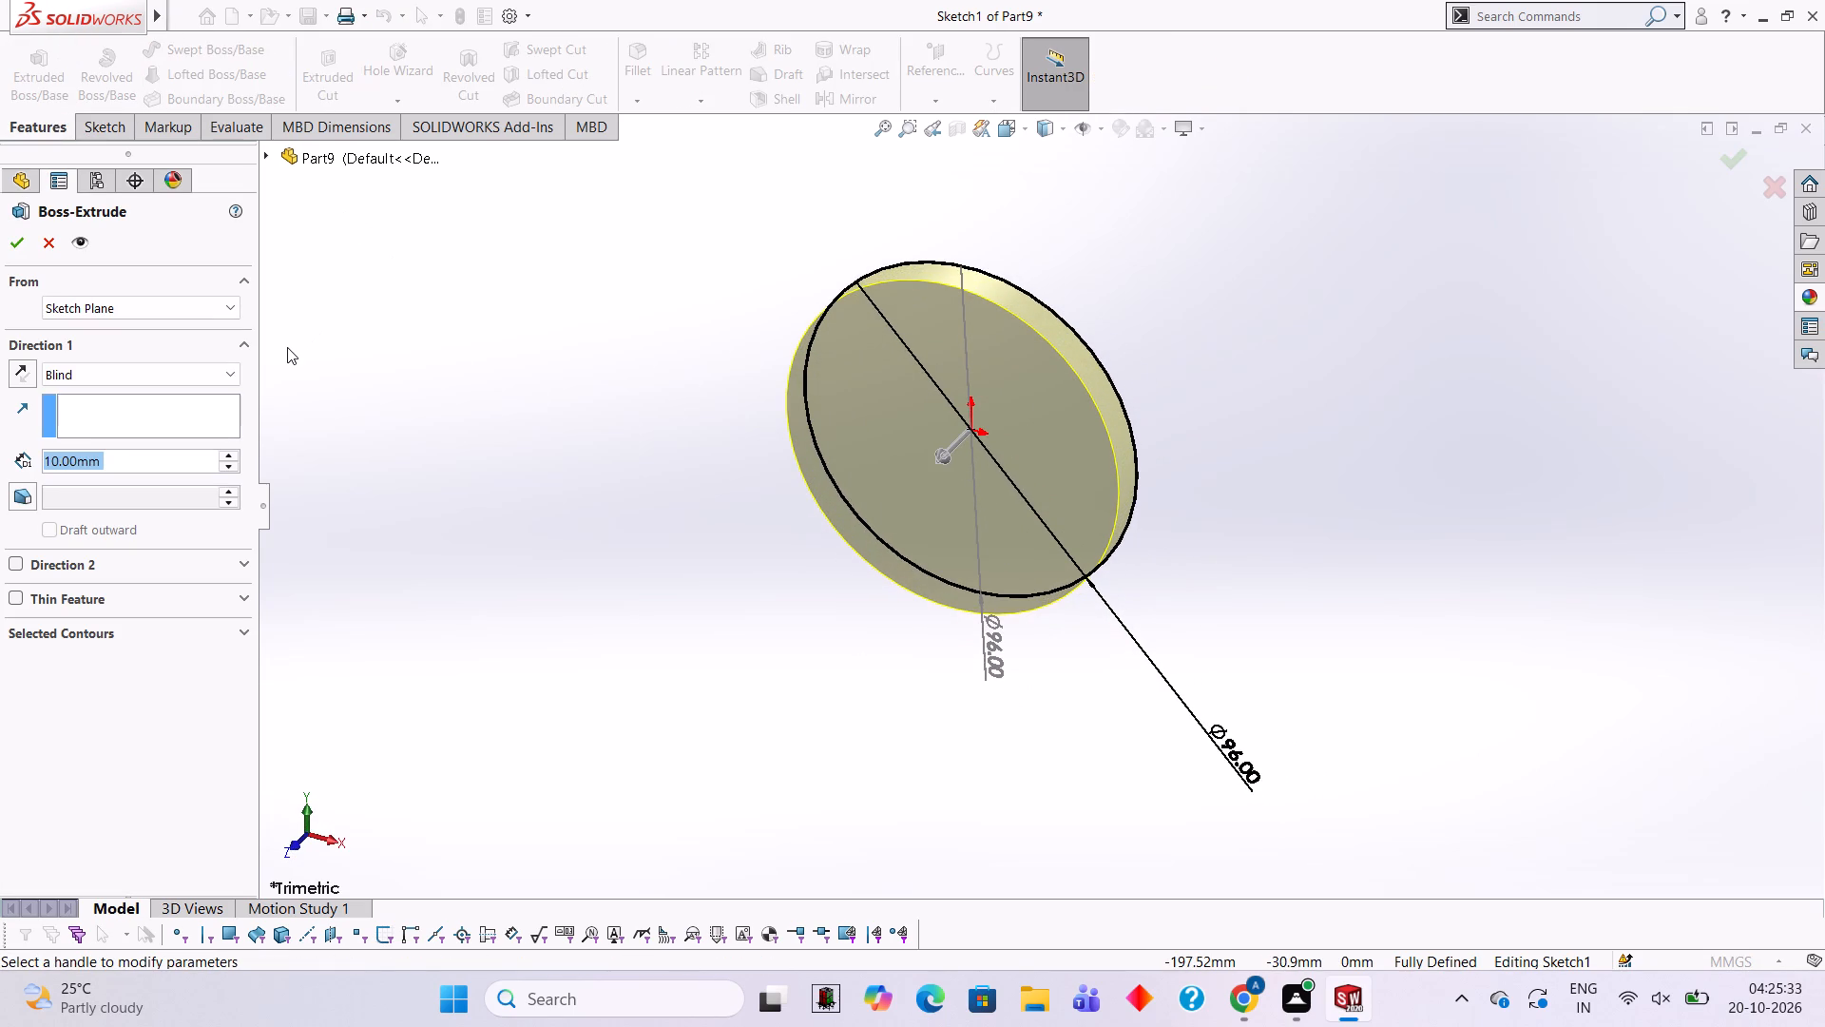
text(40)
key(Return)
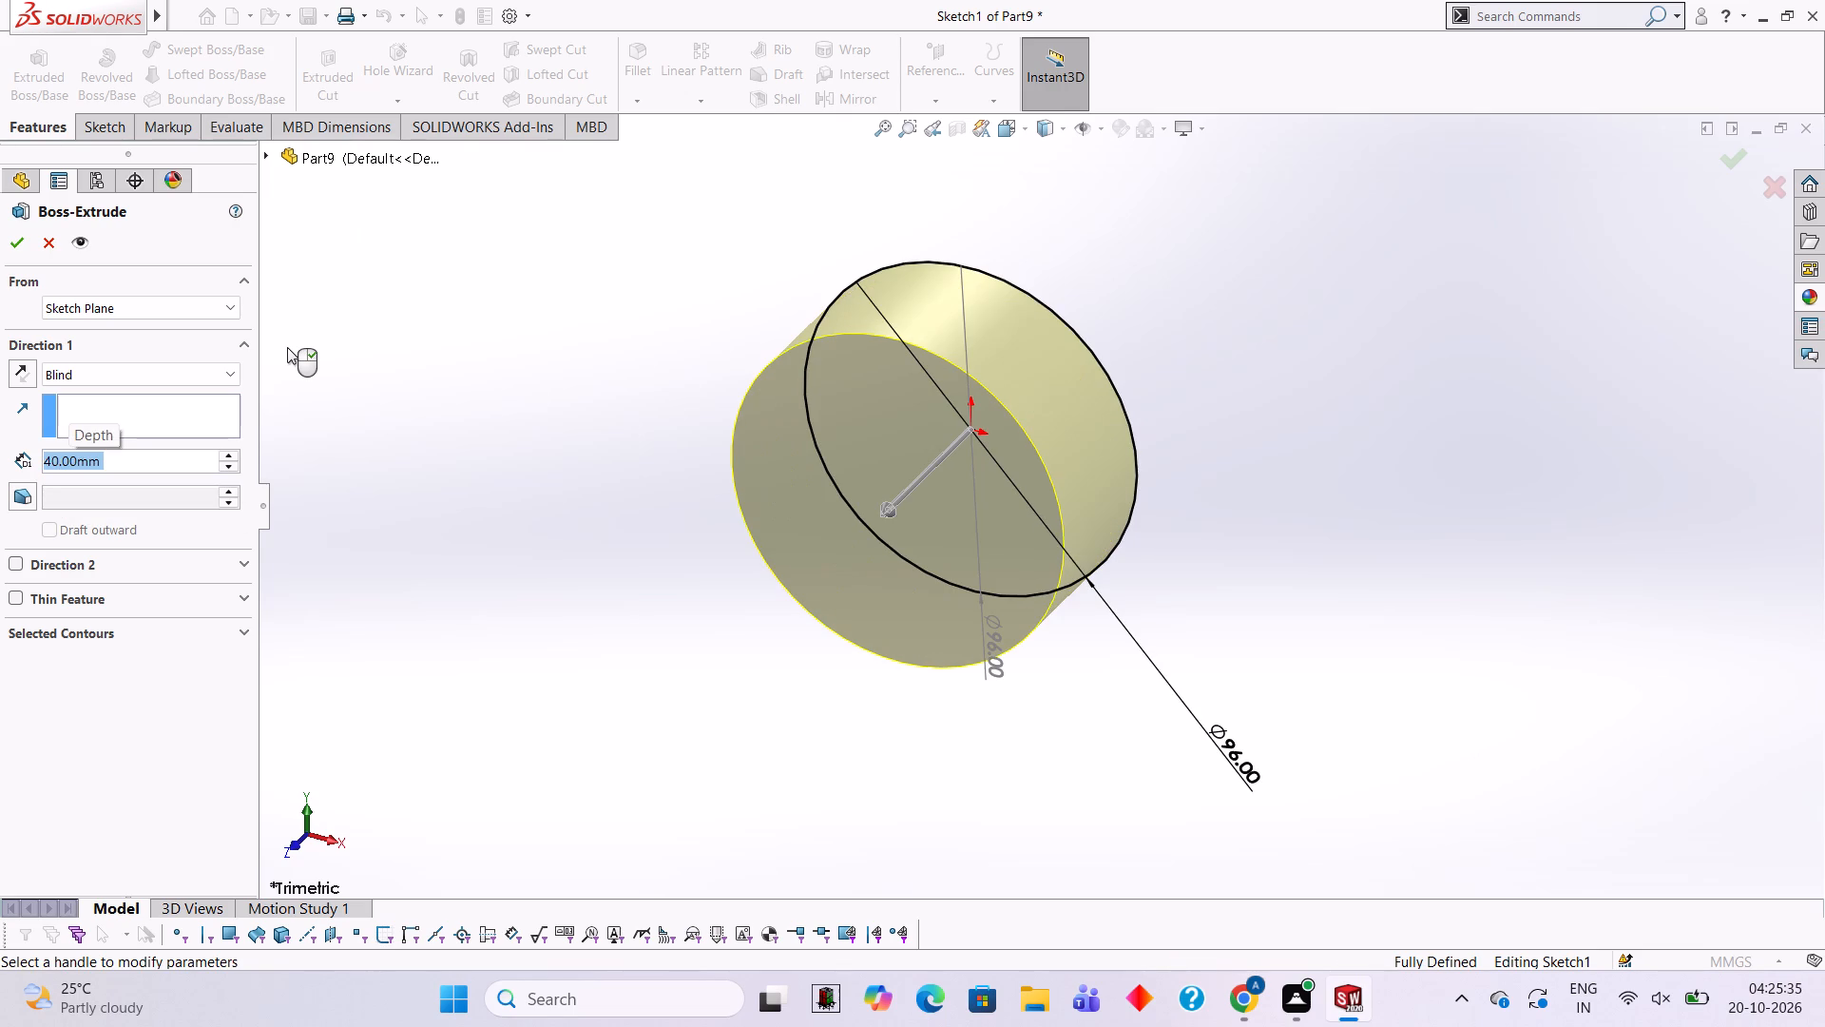
click(10, 240)
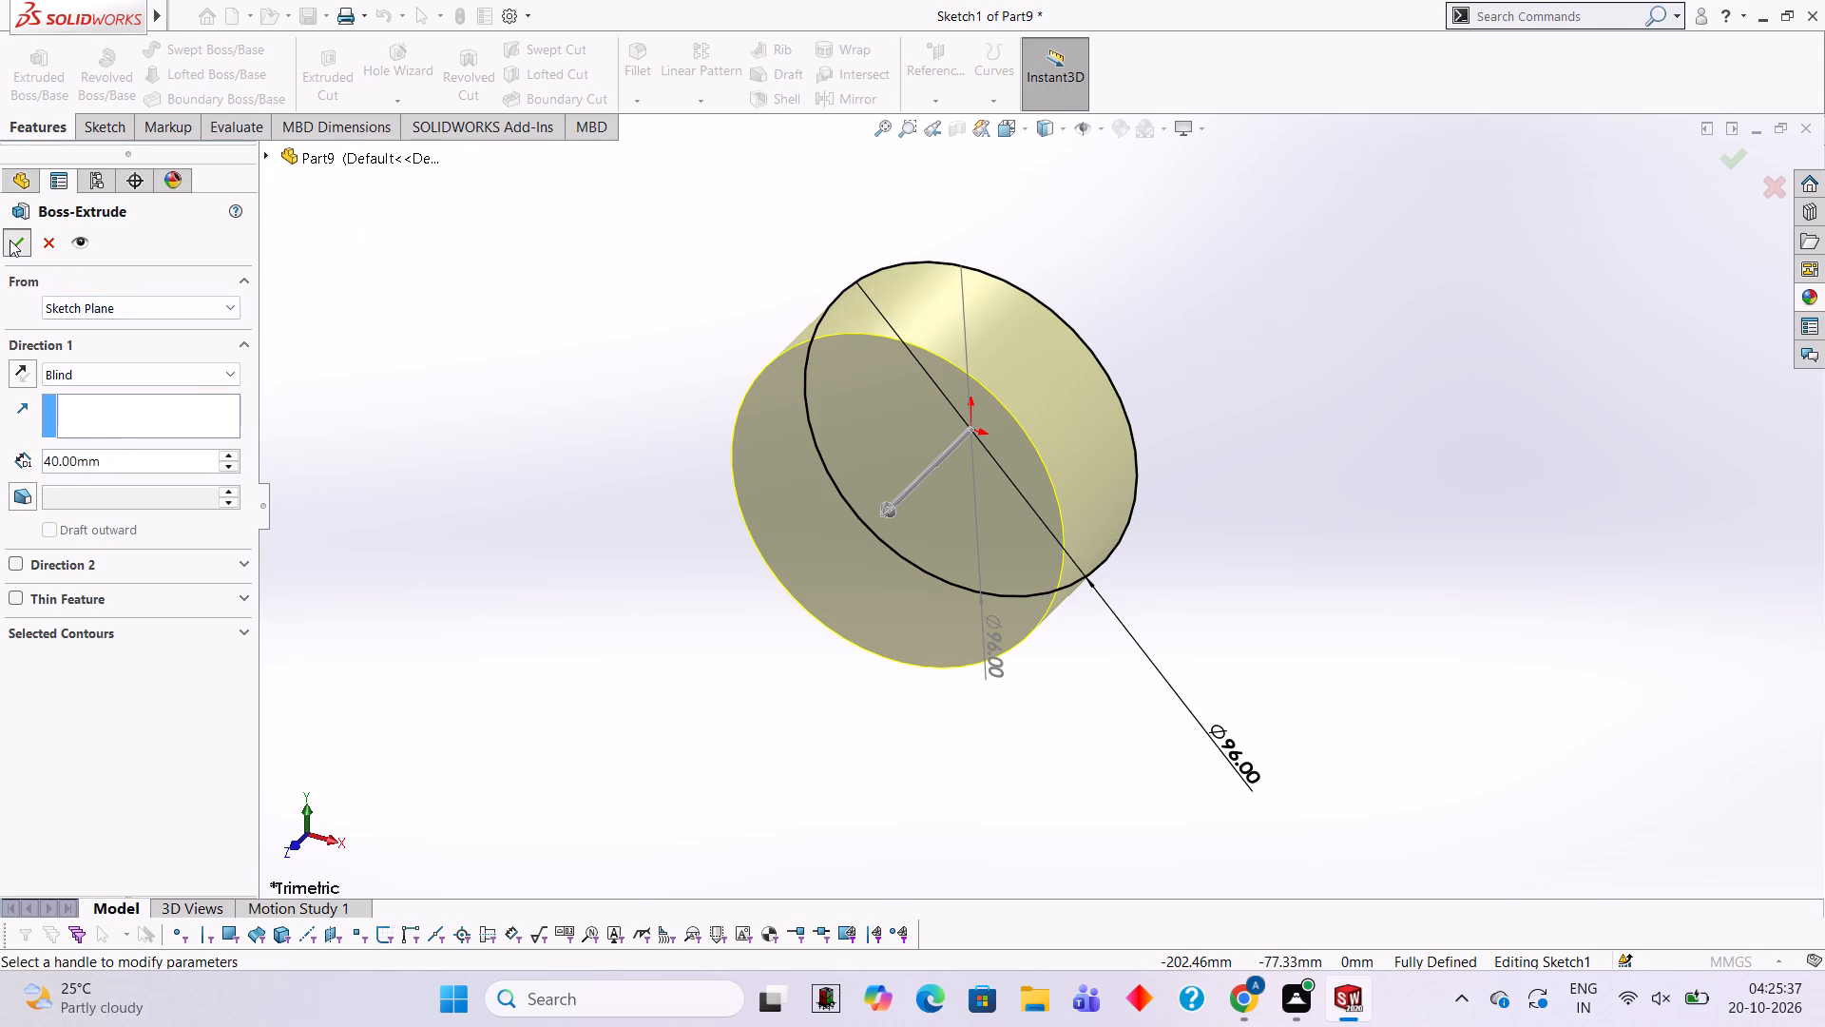
click(442, 374)
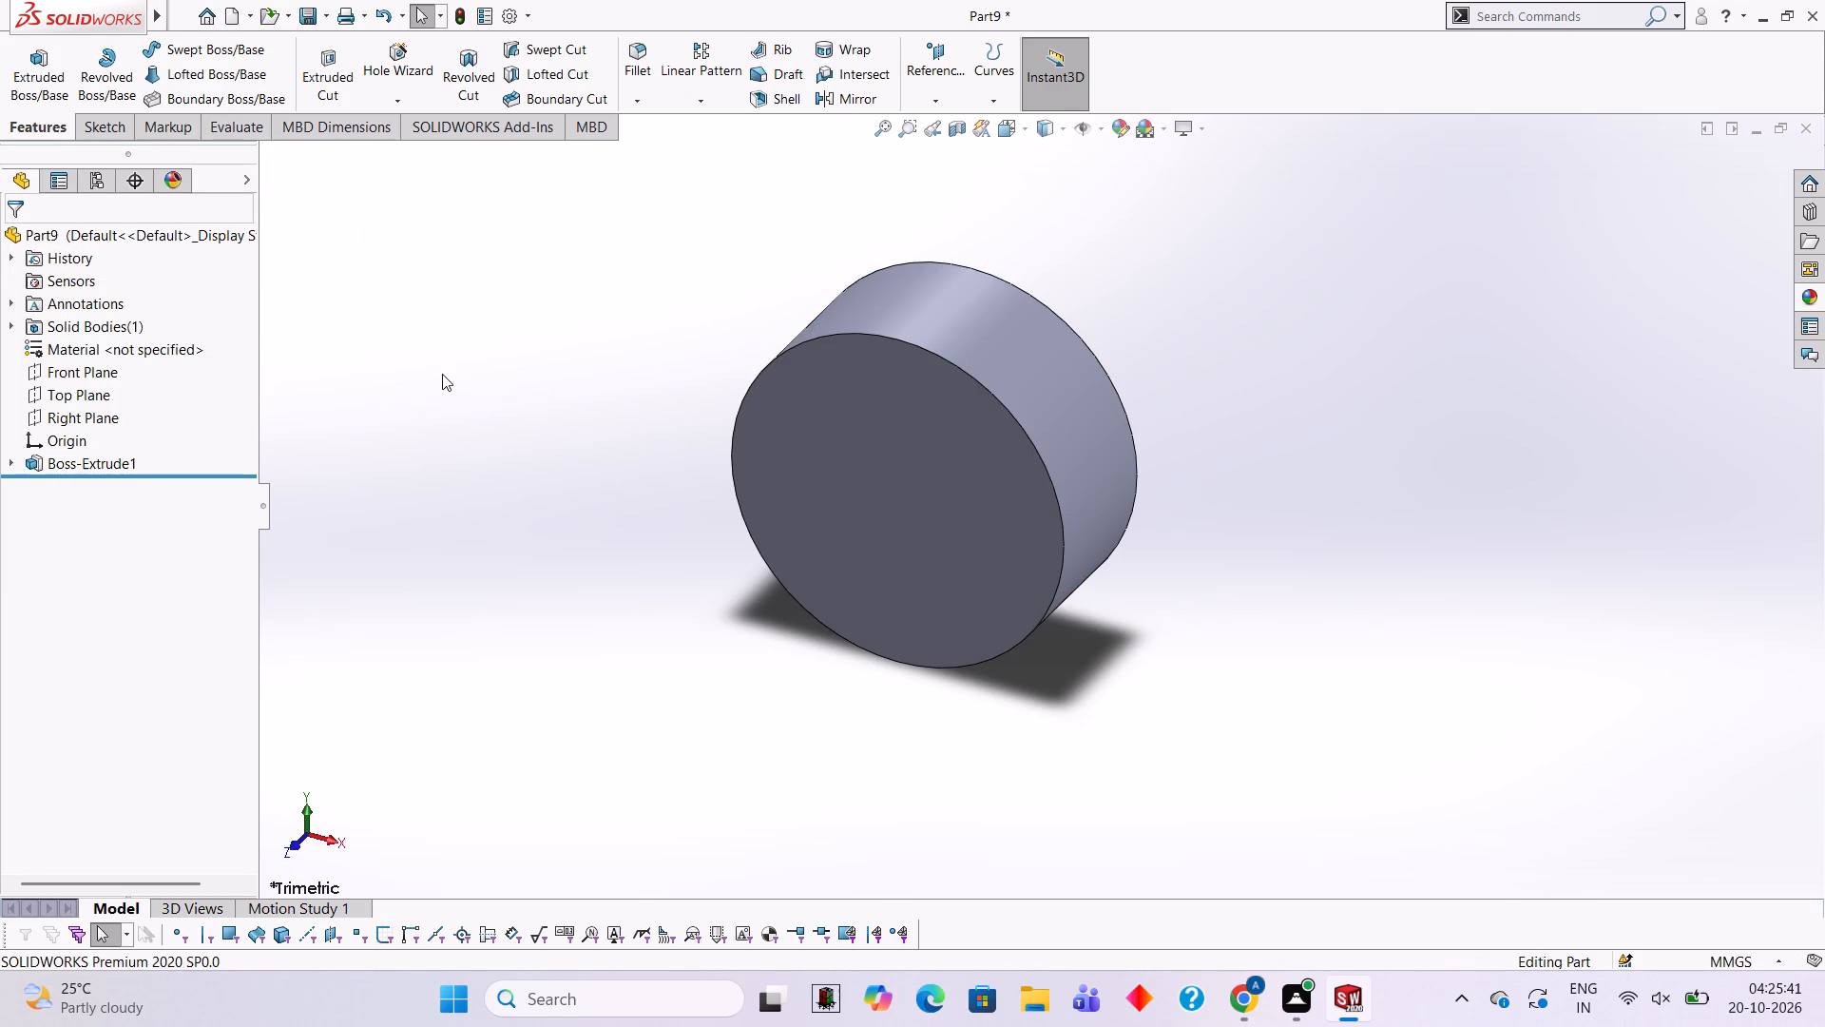
Open a new sketch on the disc's front circular face, viewed face-on.
scroll(854, 462, up, 2)
scroll(854, 462, down, 3)
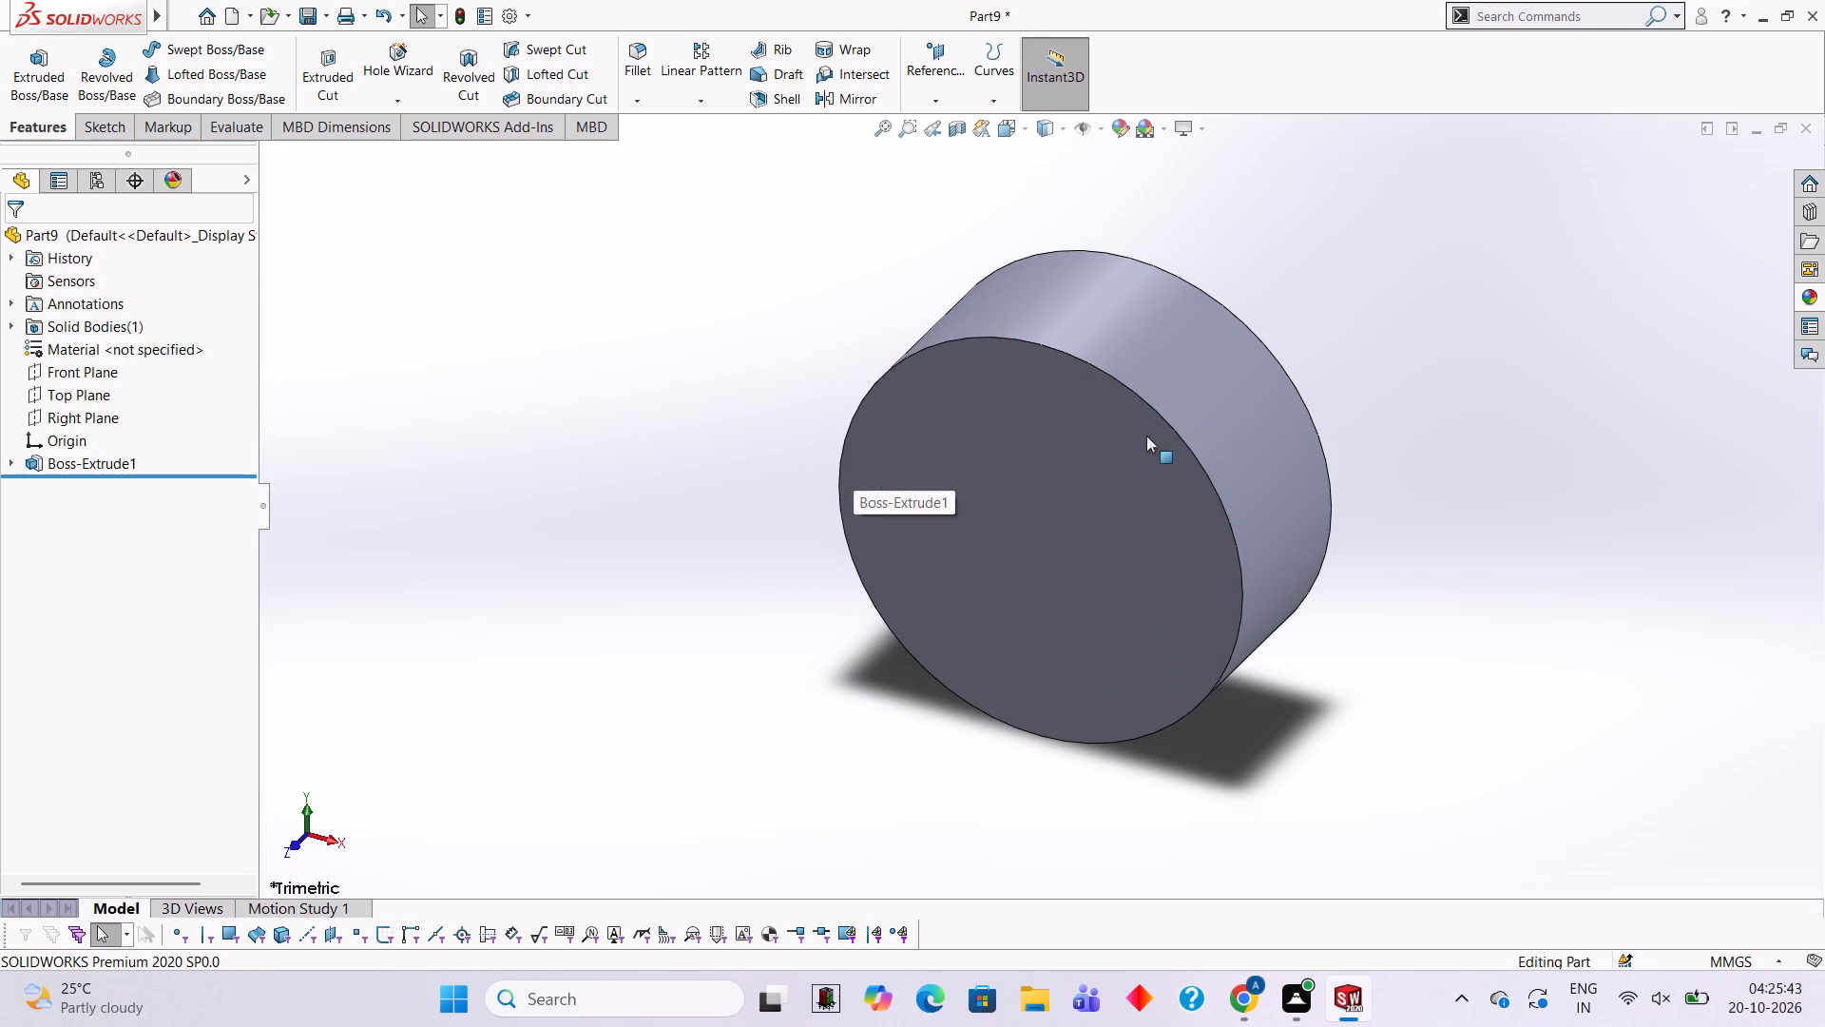
scroll(1181, 417, up, 1)
scroll(1209, 417, down, 2)
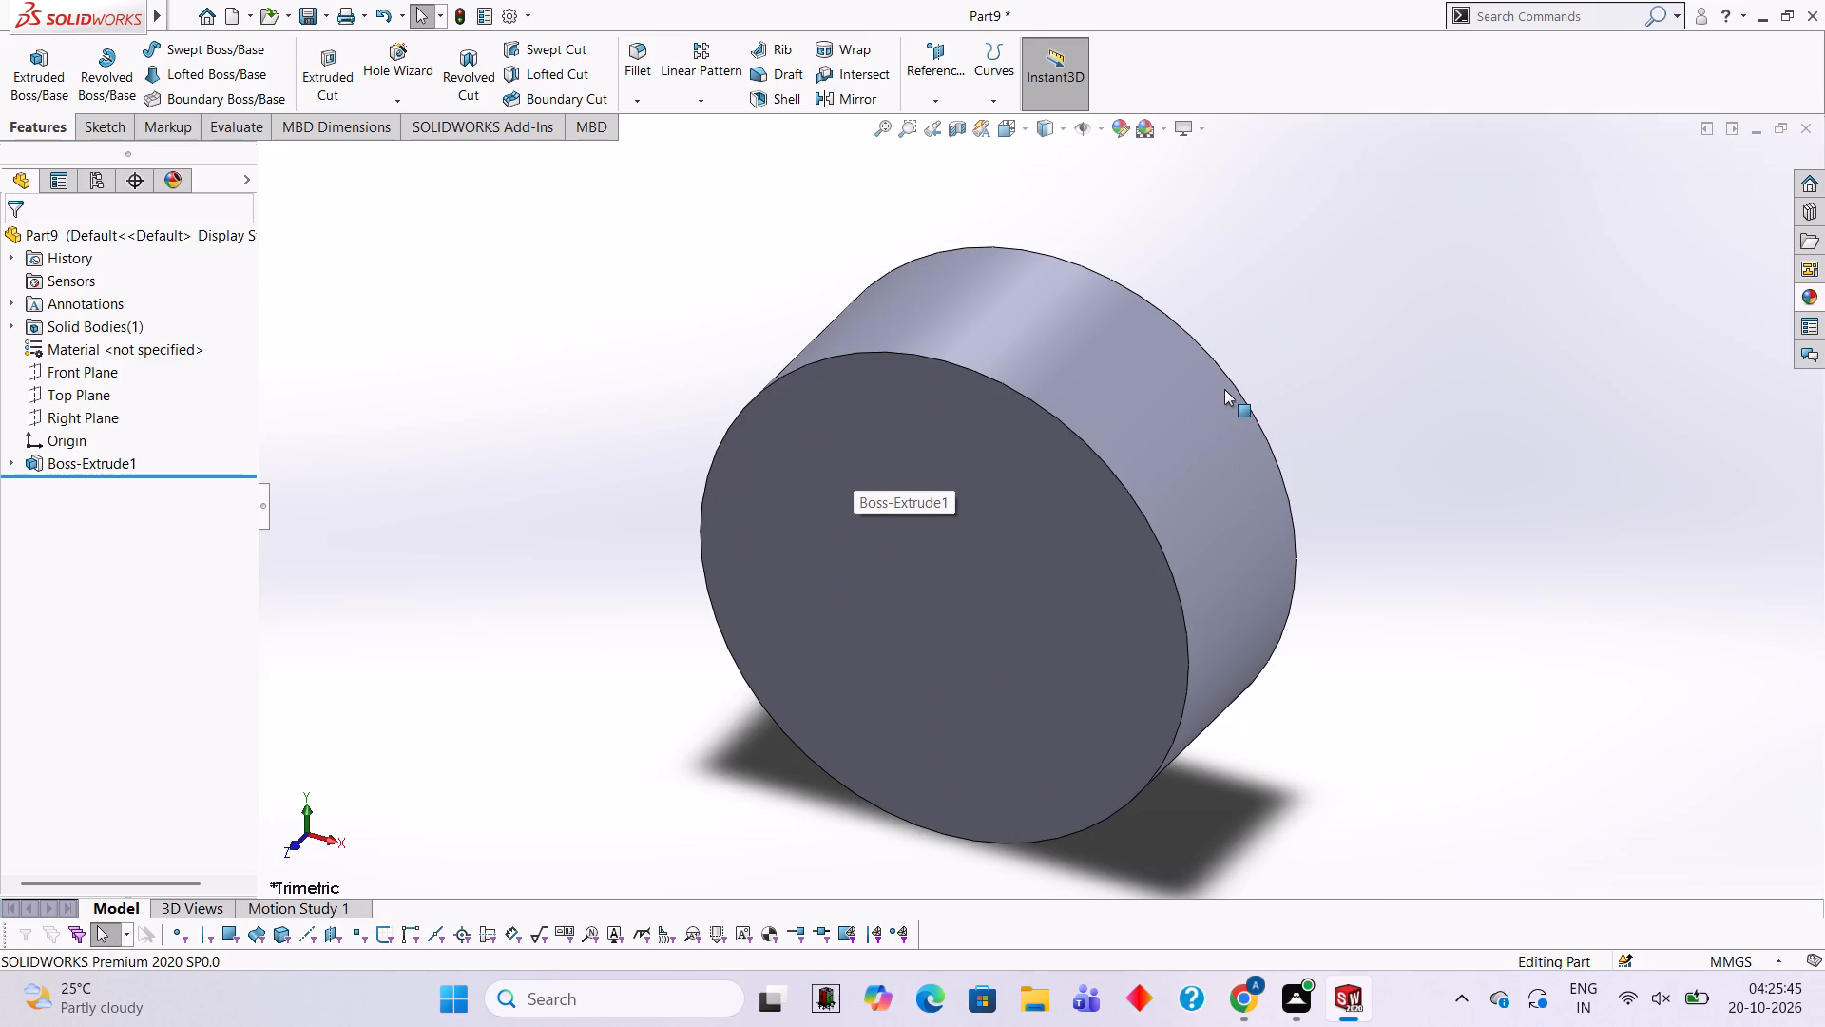
middle_drag(1181, 509, 1189, 366)
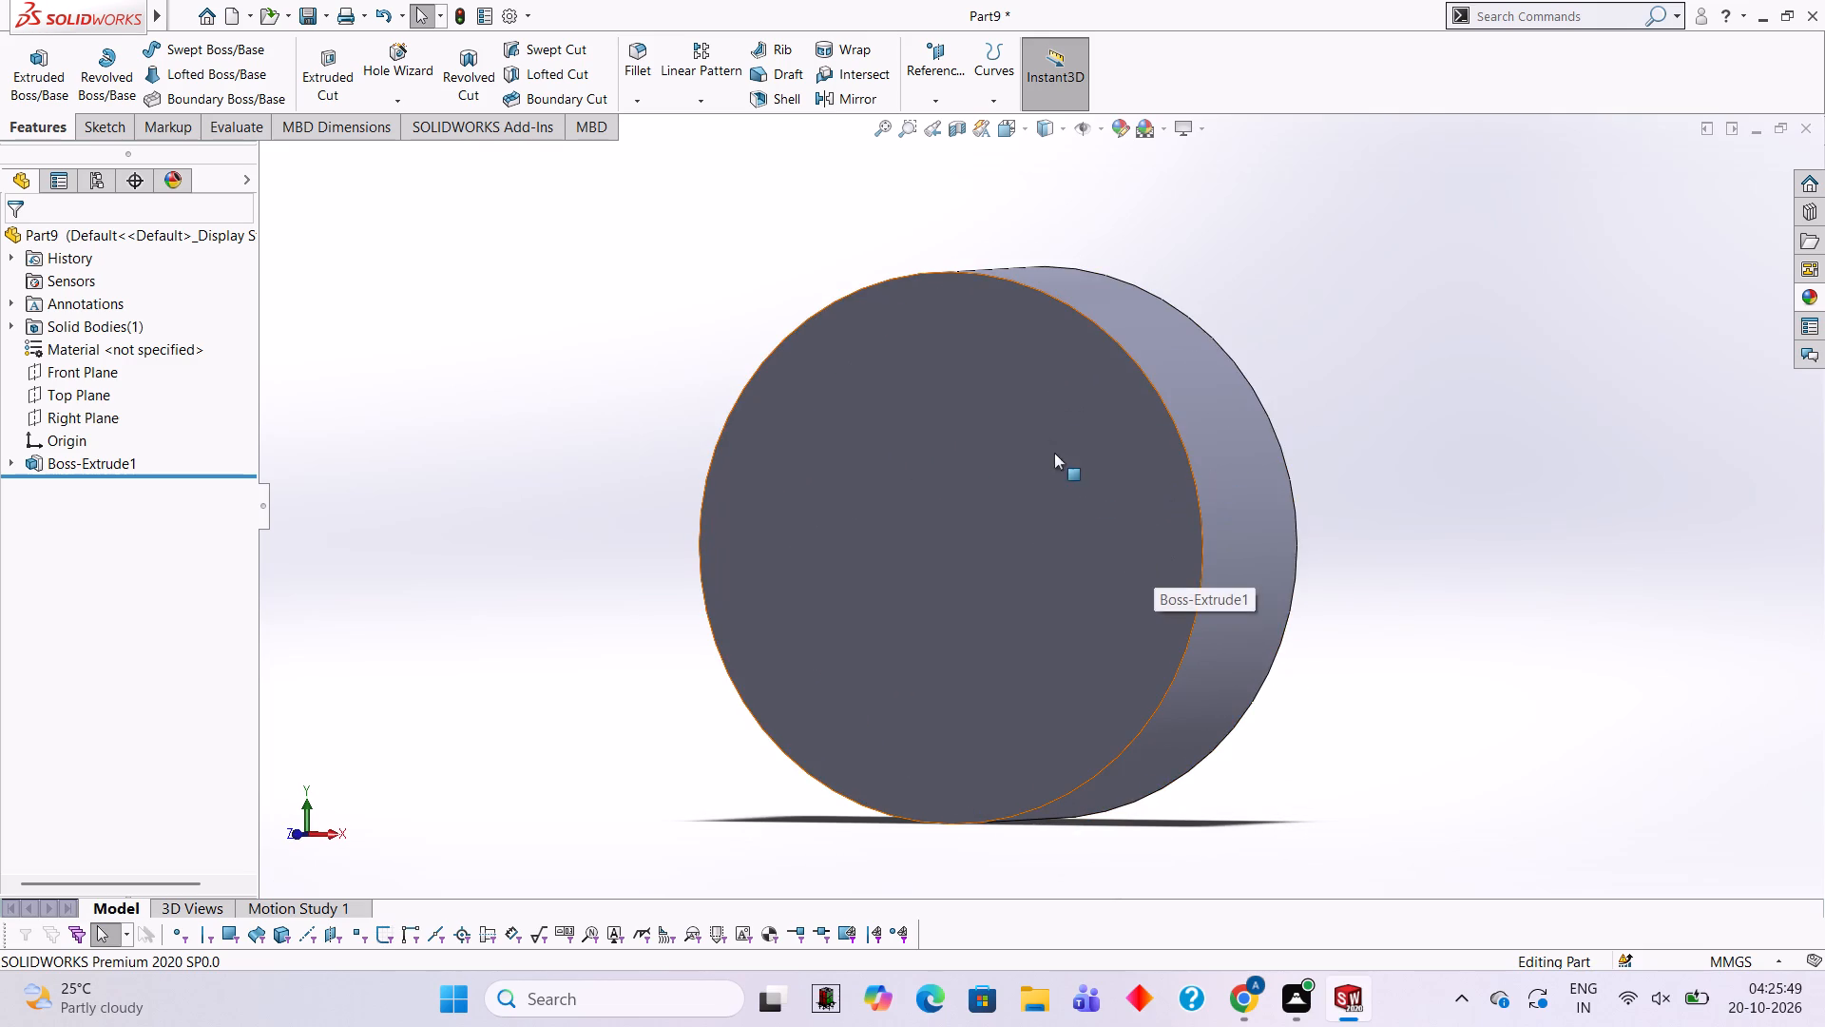
scroll(1105, 502, up, 4)
middle_drag(1105, 496, 1102, 571)
scroll(1119, 504, down, 1)
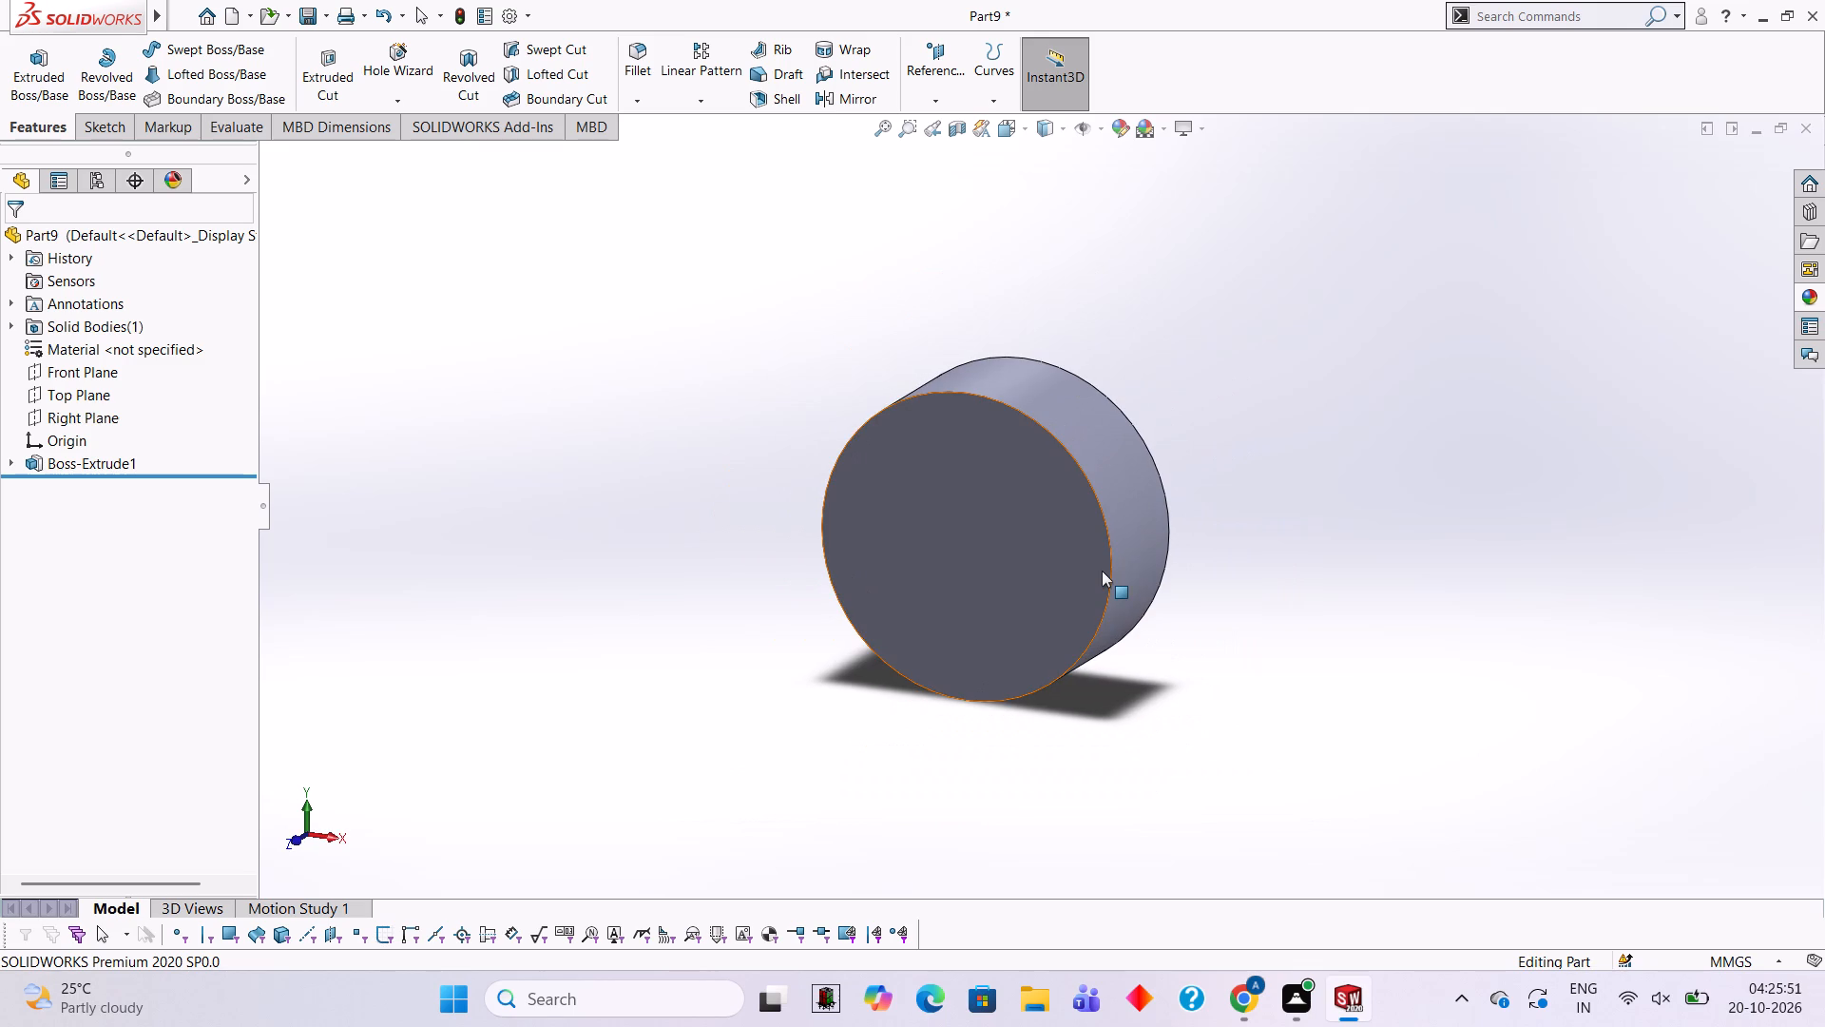
click(999, 525)
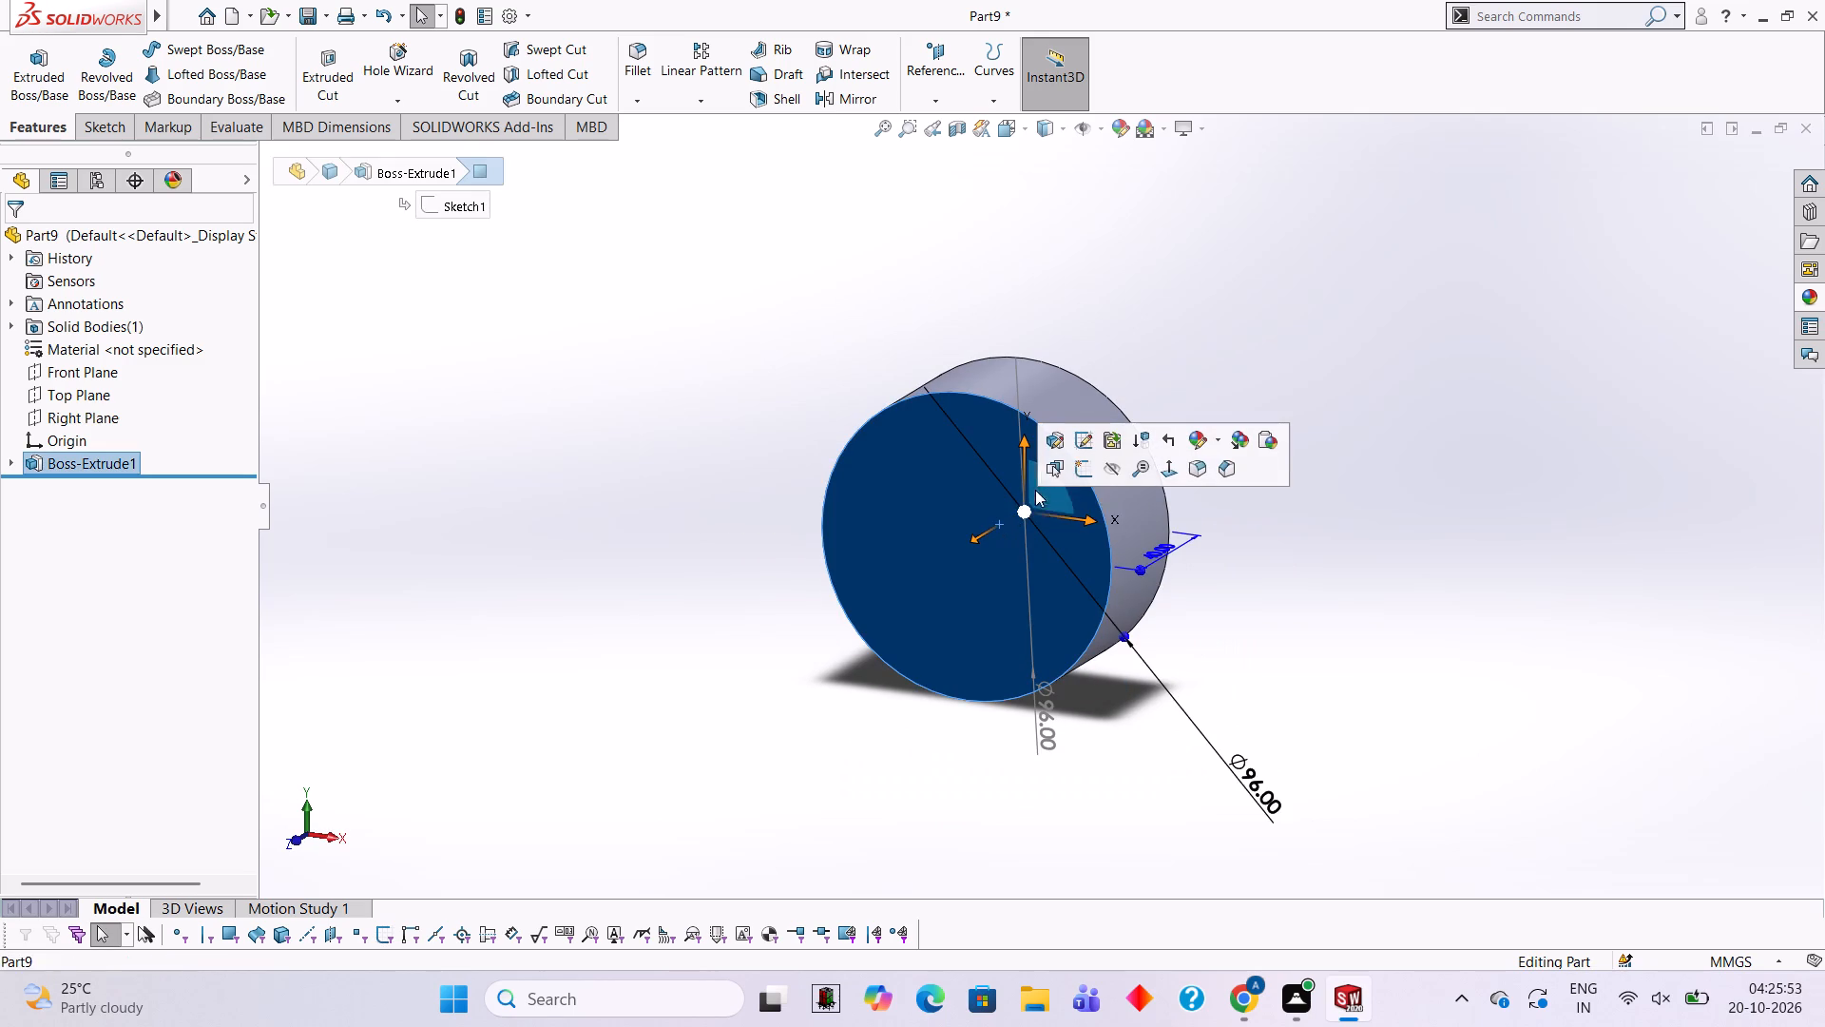
click(1078, 475)
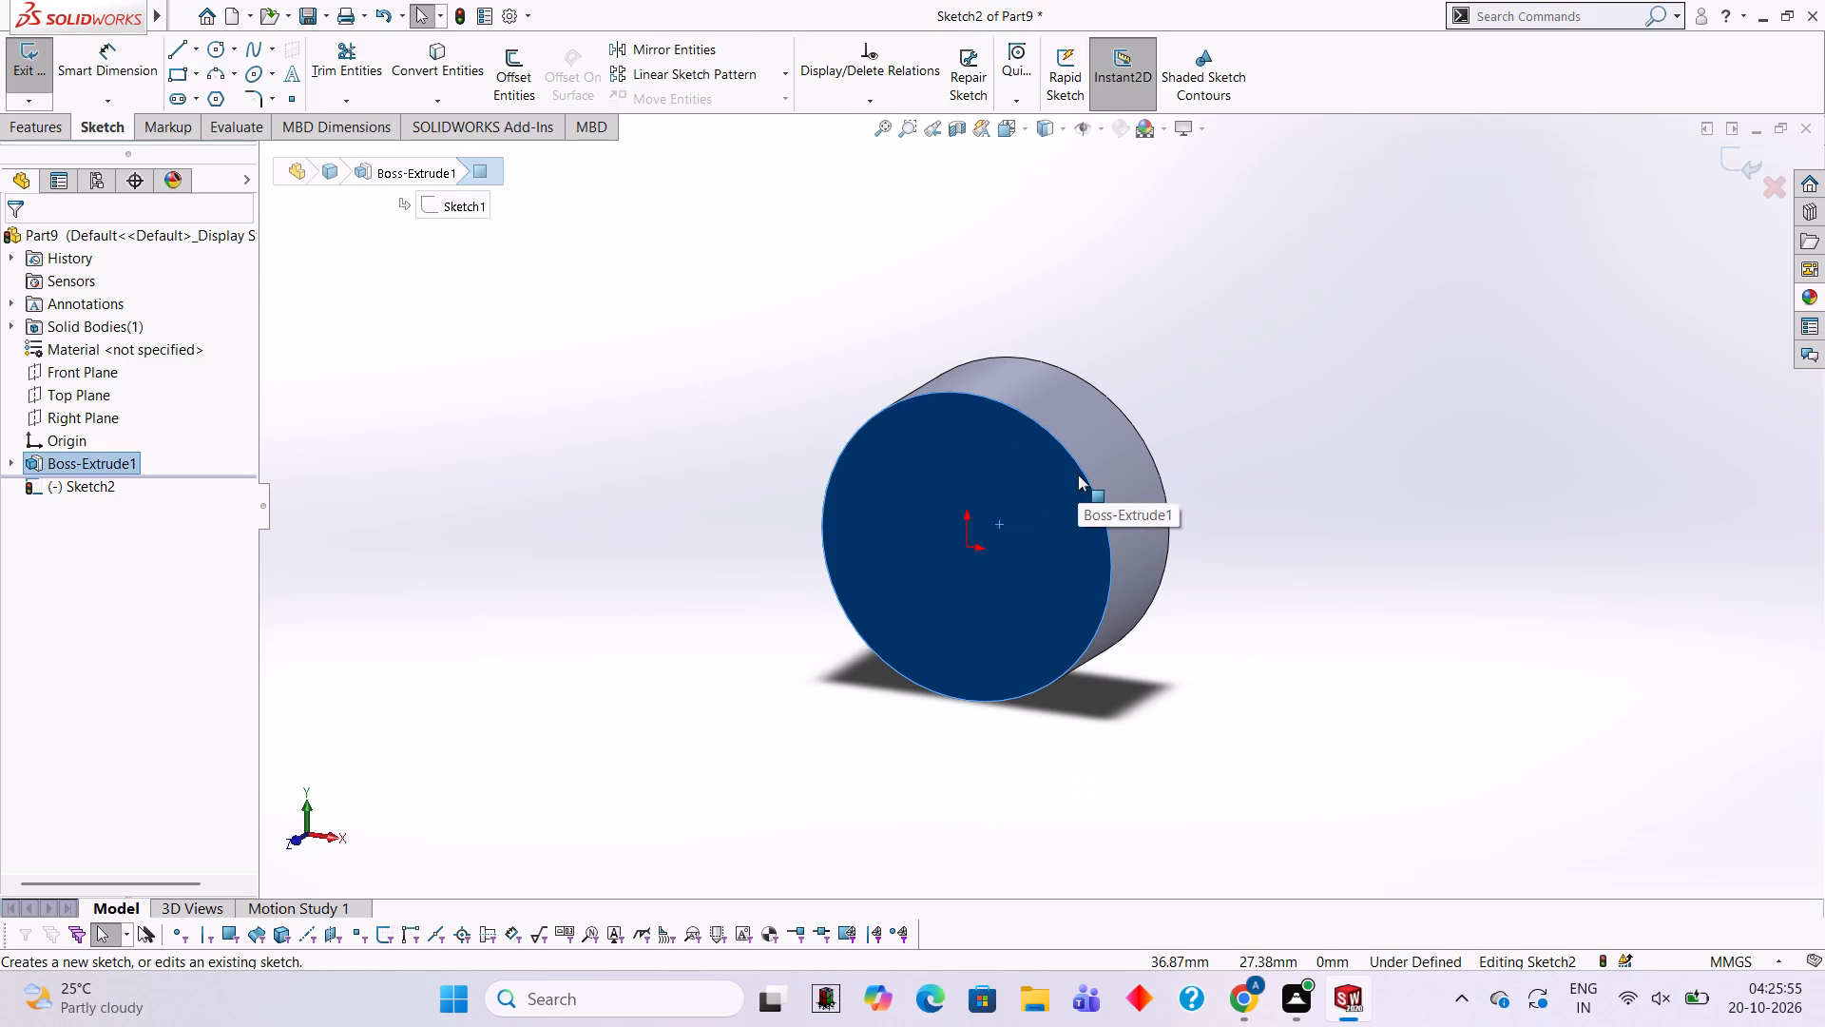
key(ctrl+8)
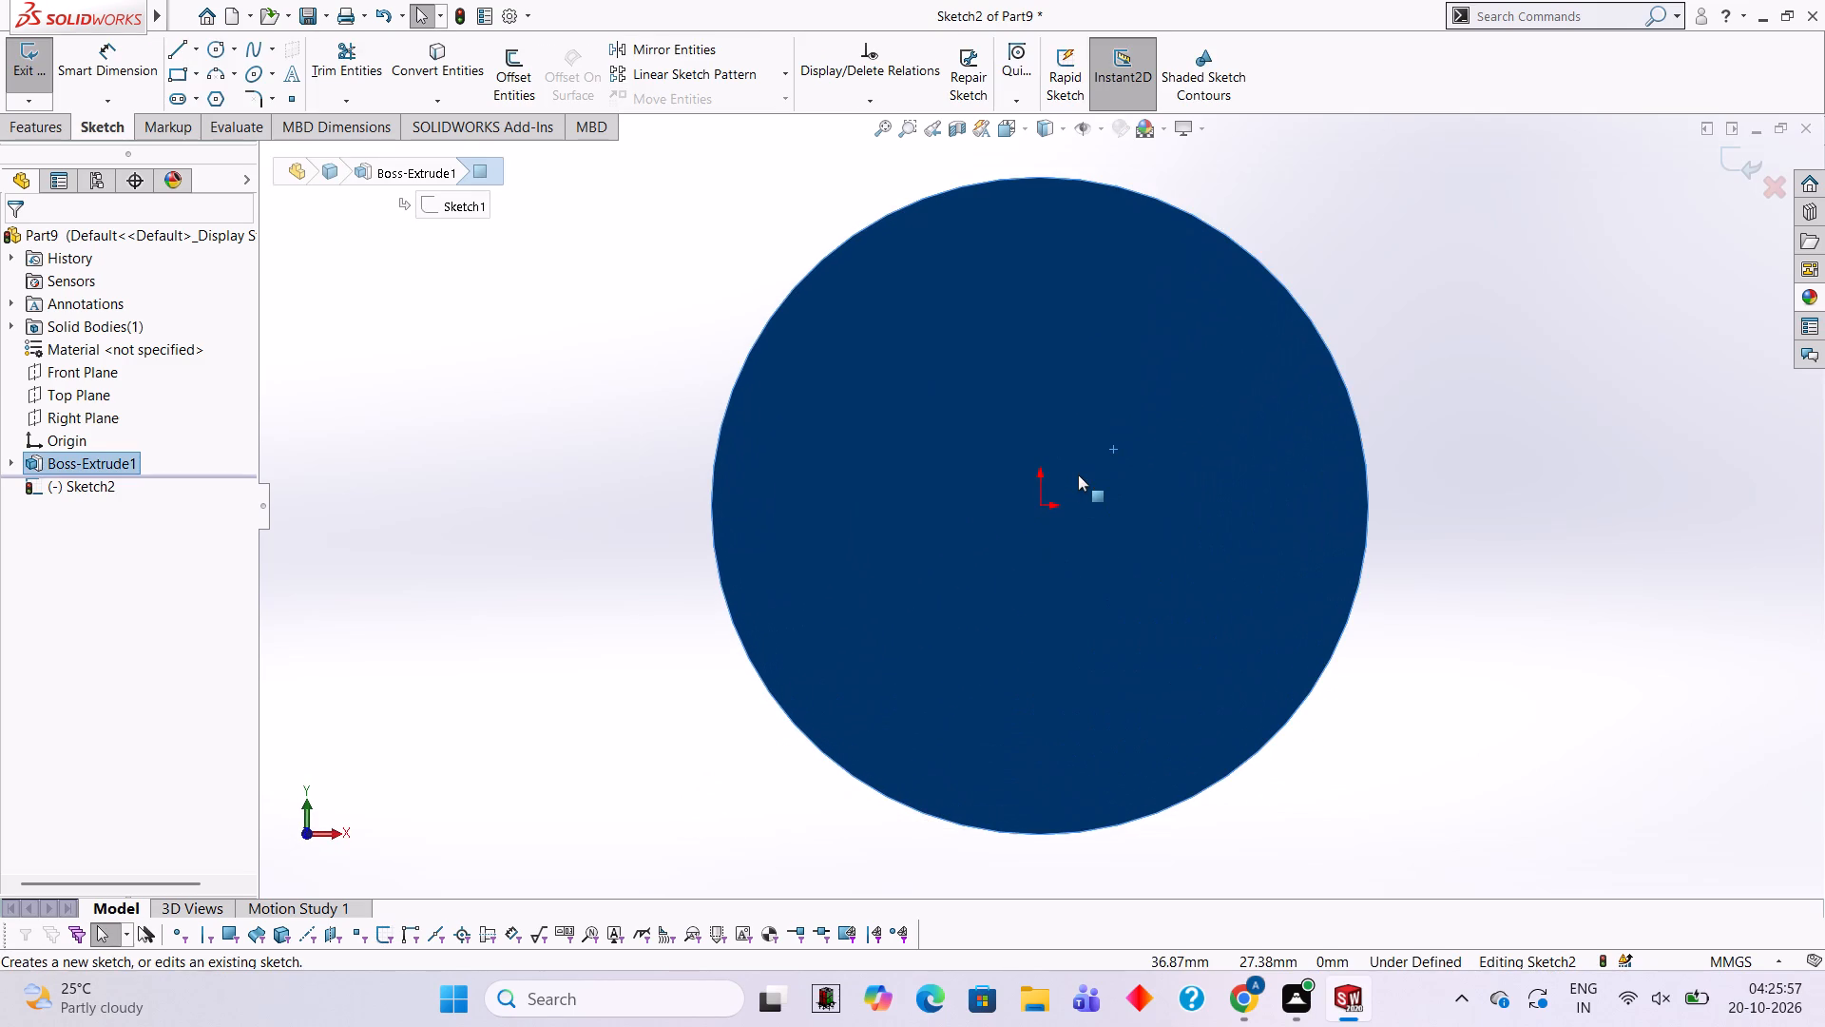
scroll(1124, 572, up, 3)
scroll(1117, 574, down, 2)
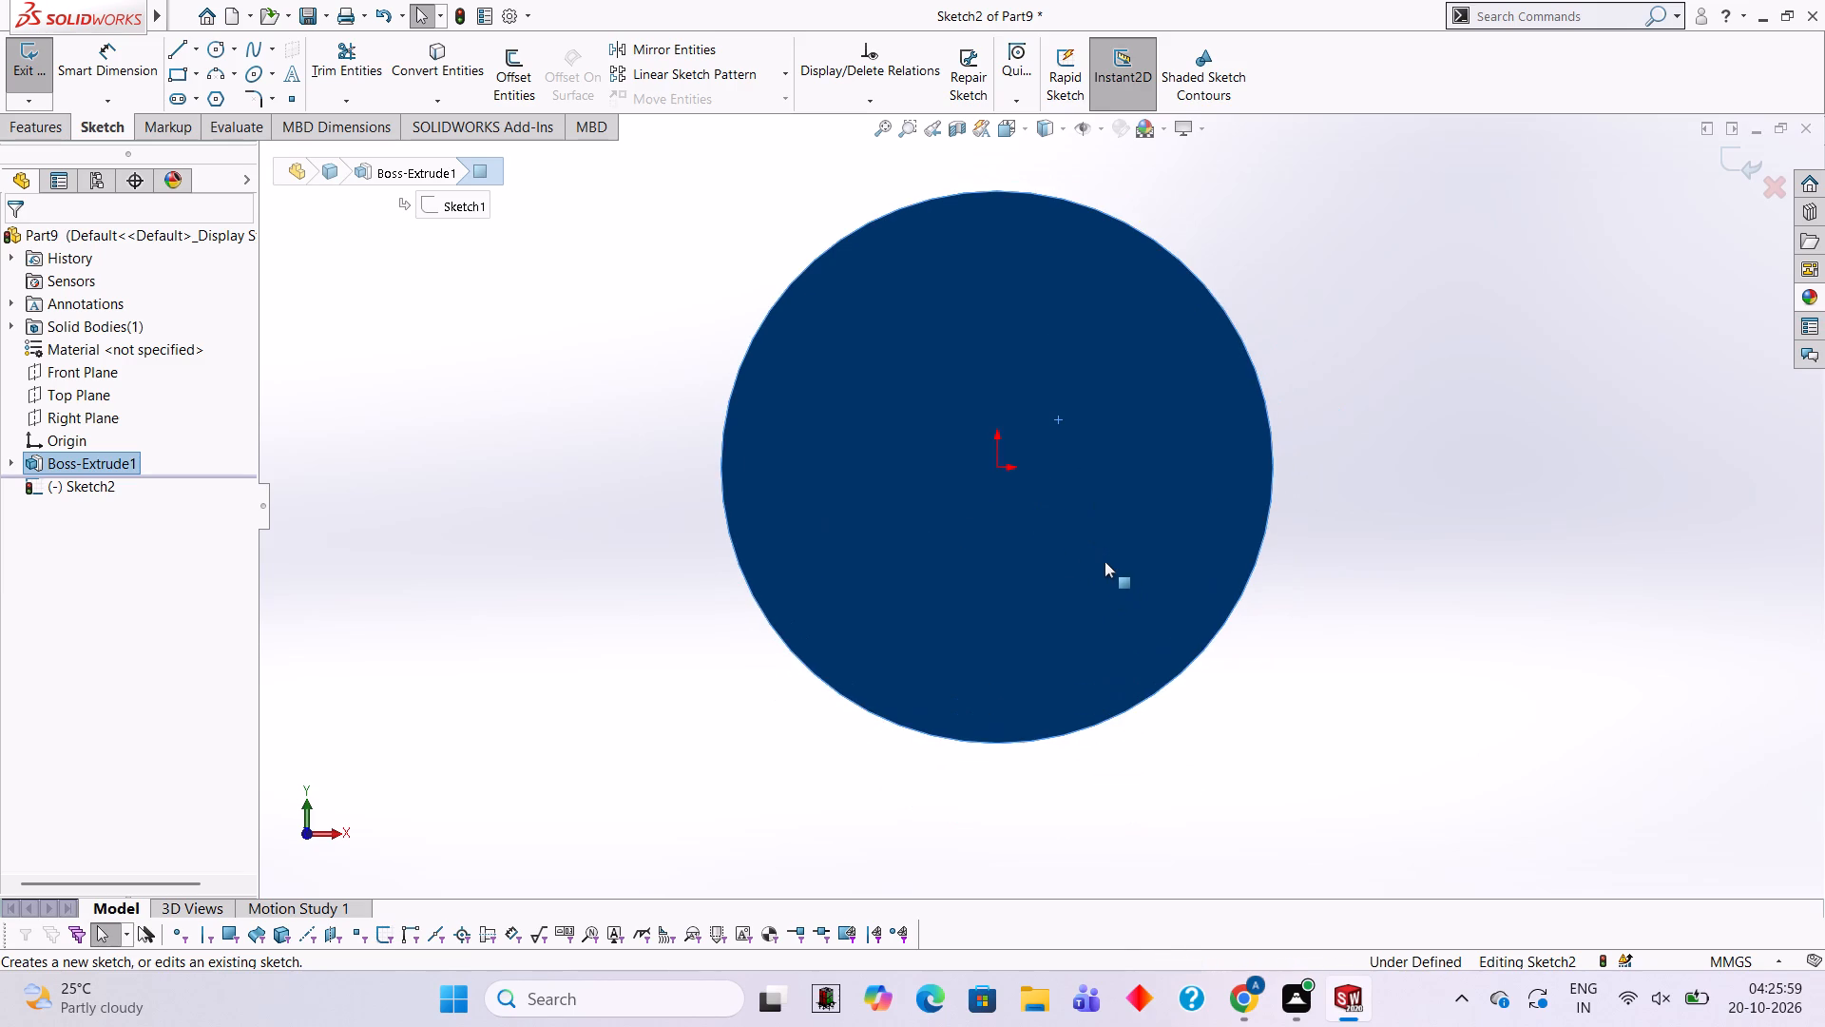
Draw a 30 mm vertical line downward from the lowest point of the disc's circular edge.
click(179, 44)
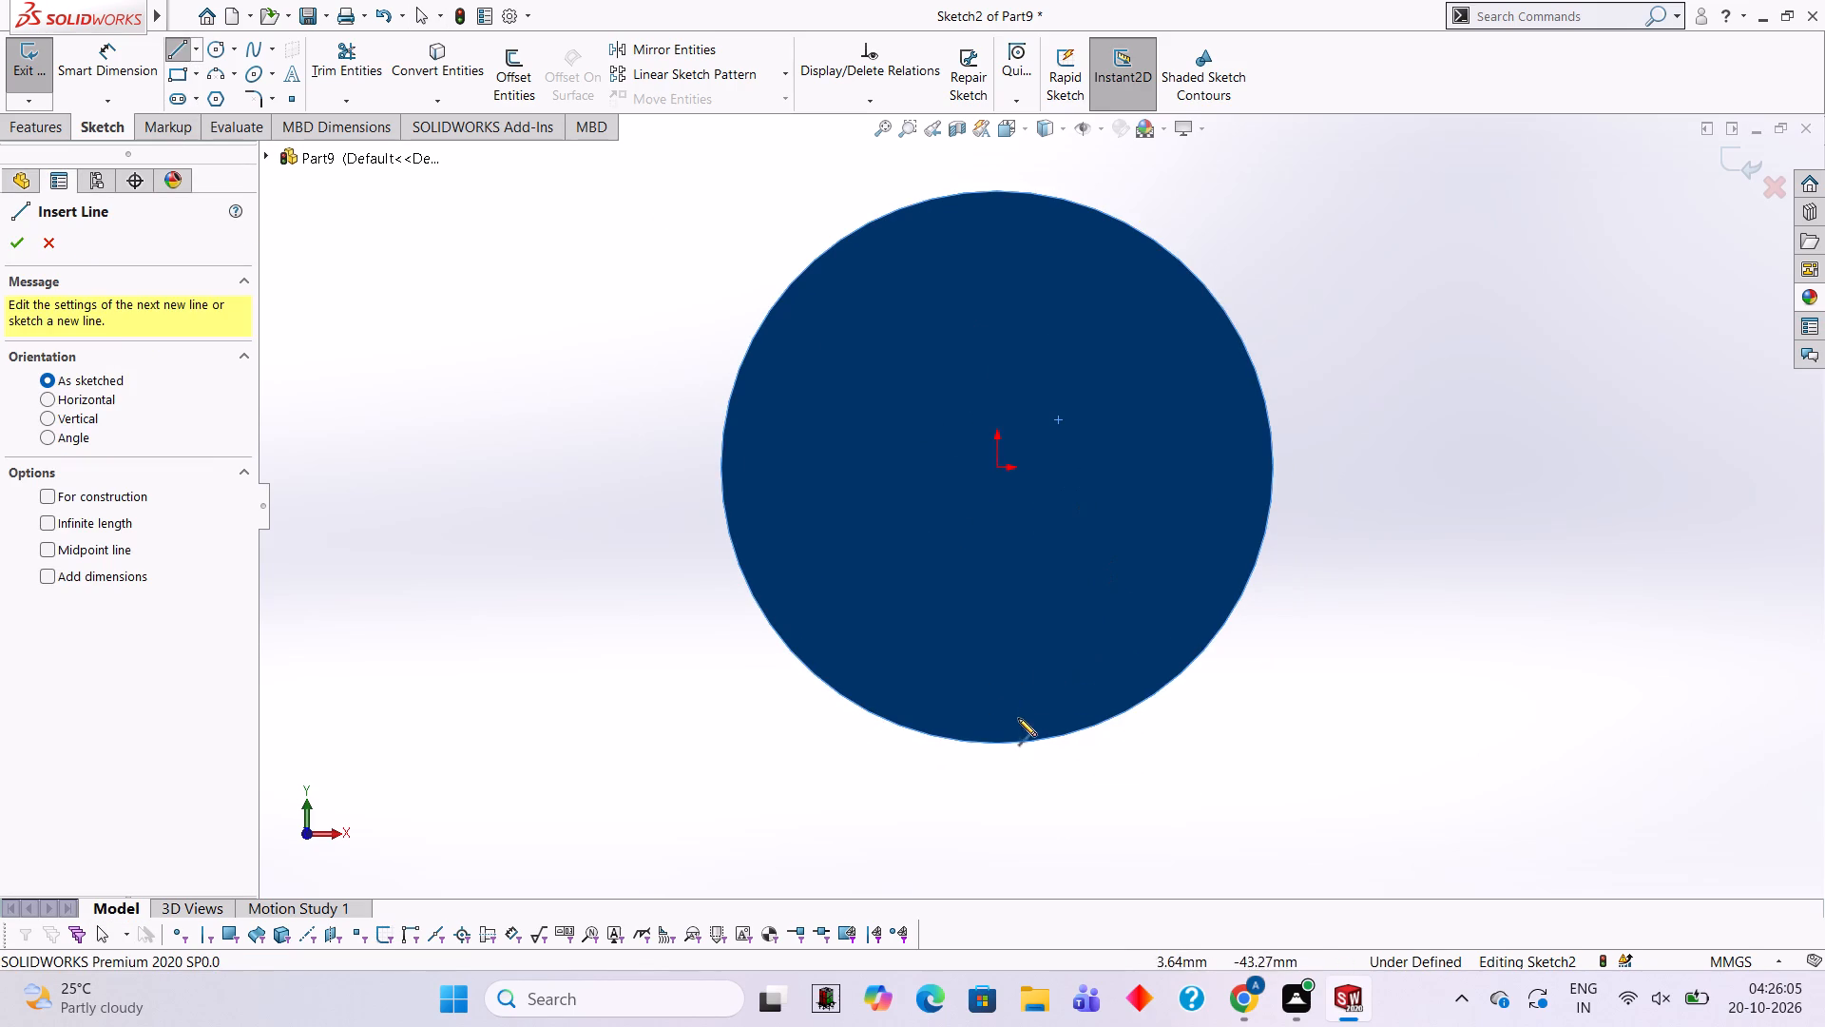
click(994, 744)
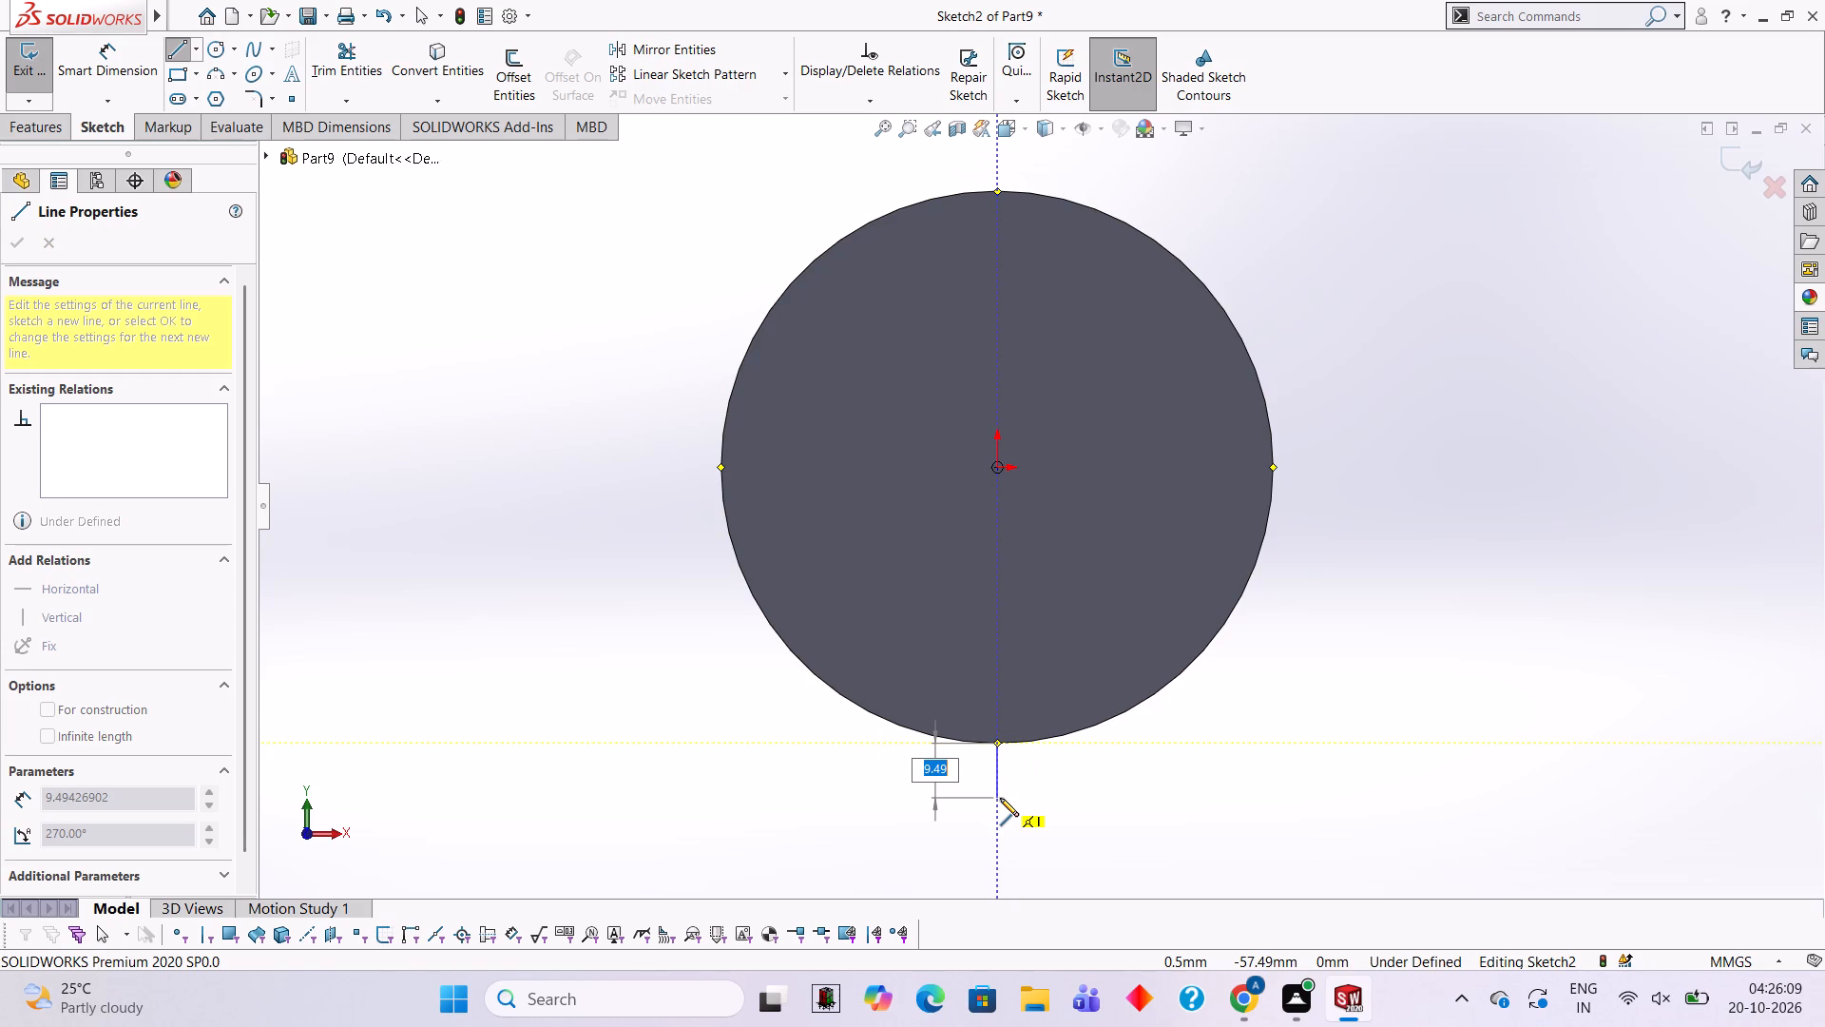
text(30)
key(Return)
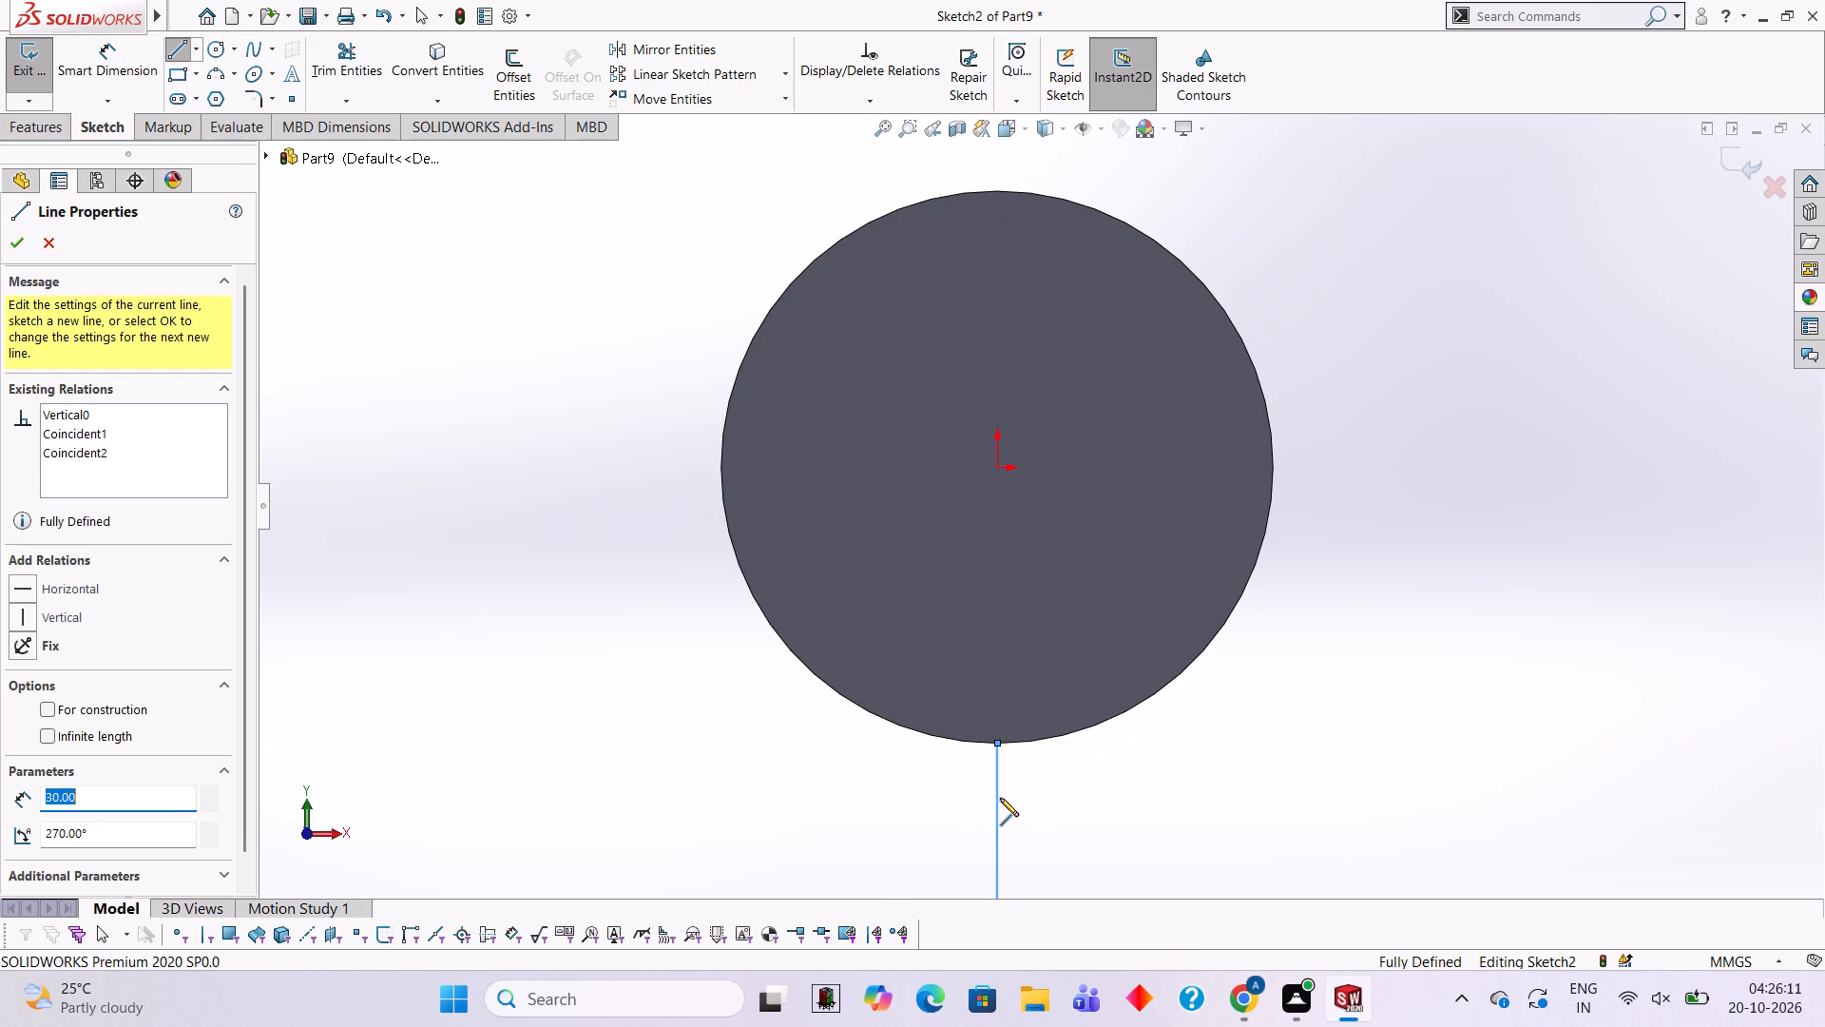
scroll(1012, 794, up, 3)
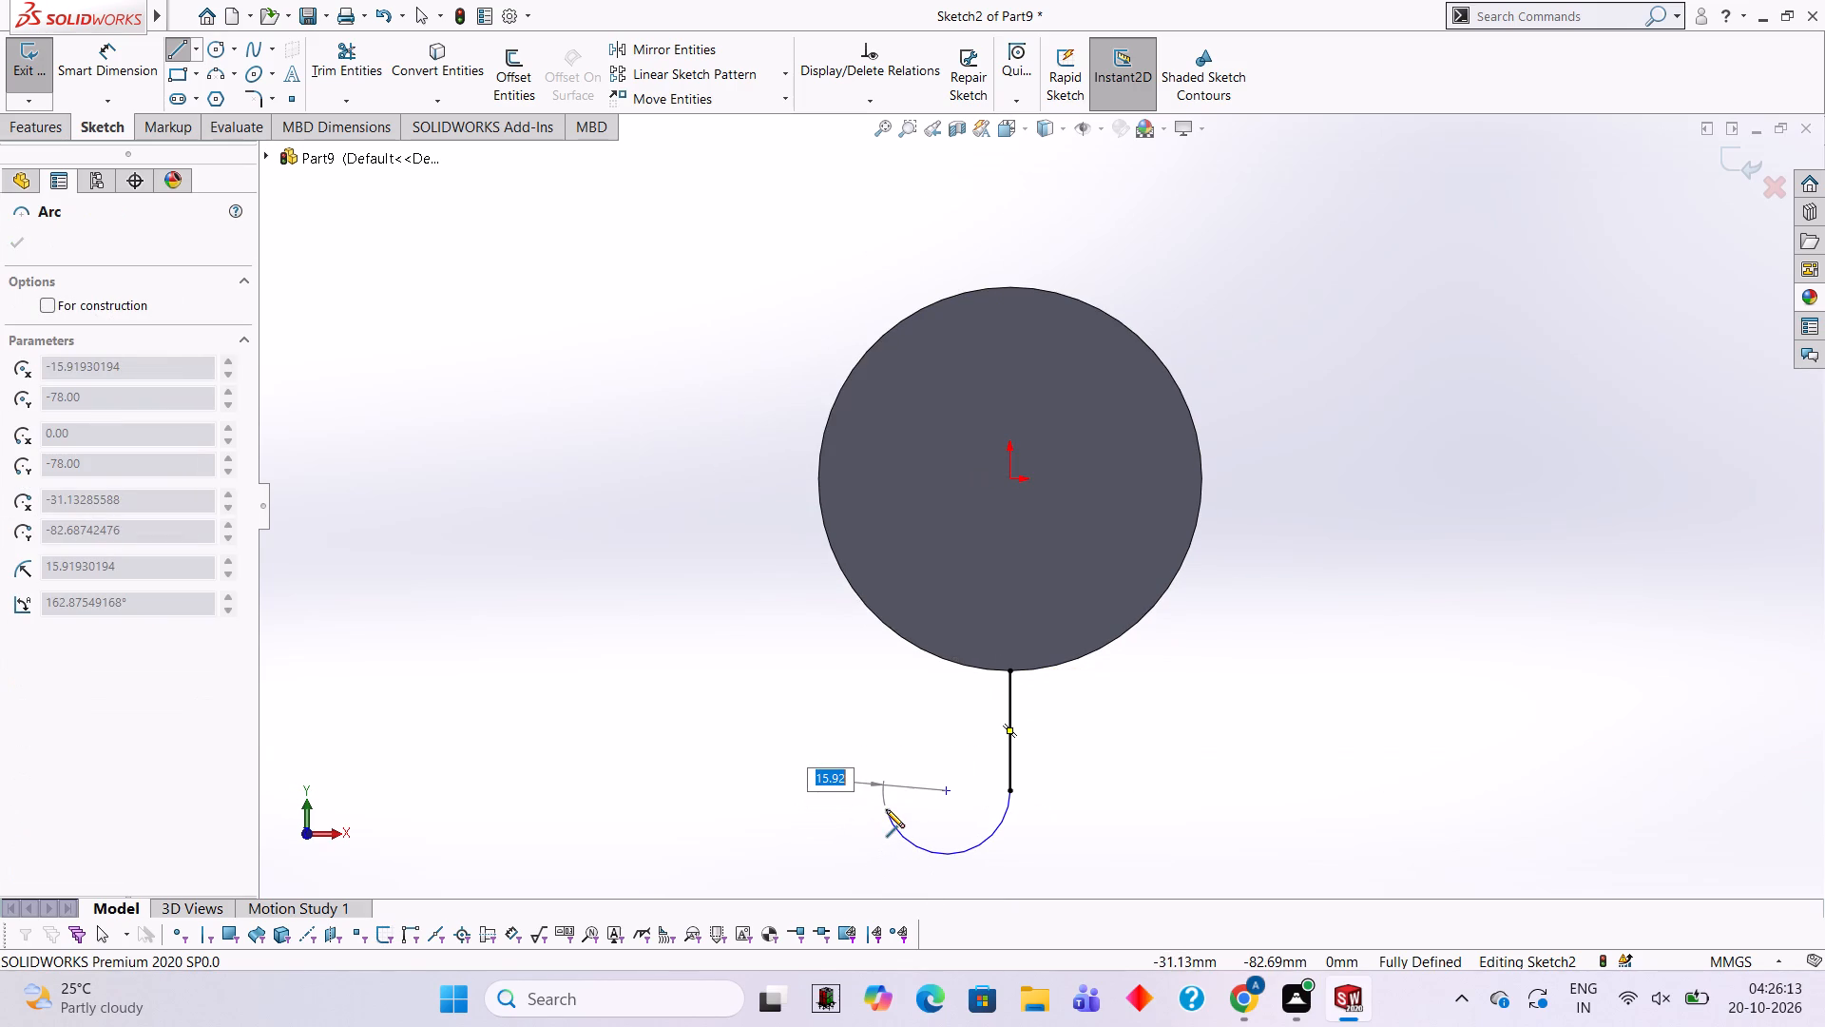
key(Escape)
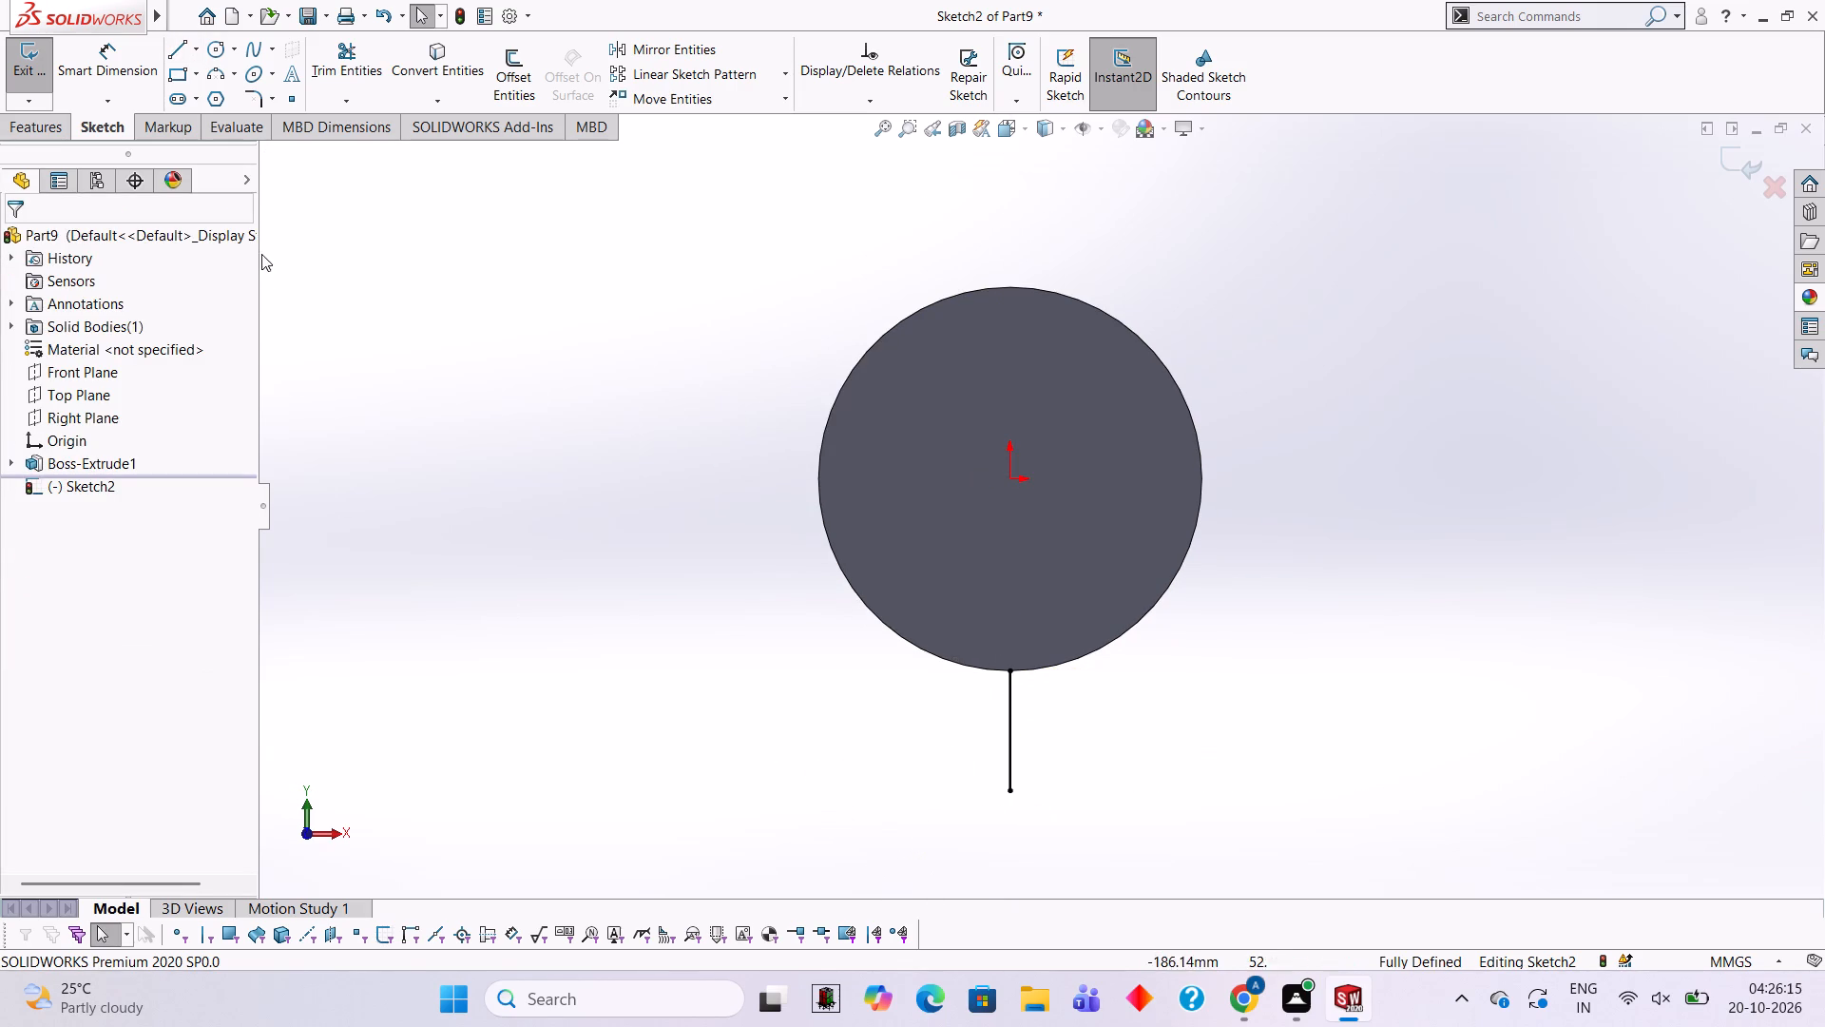
Draw a 30 mm horizontal line leftward from the lowest point of the disc's circular edge.
click(179, 48)
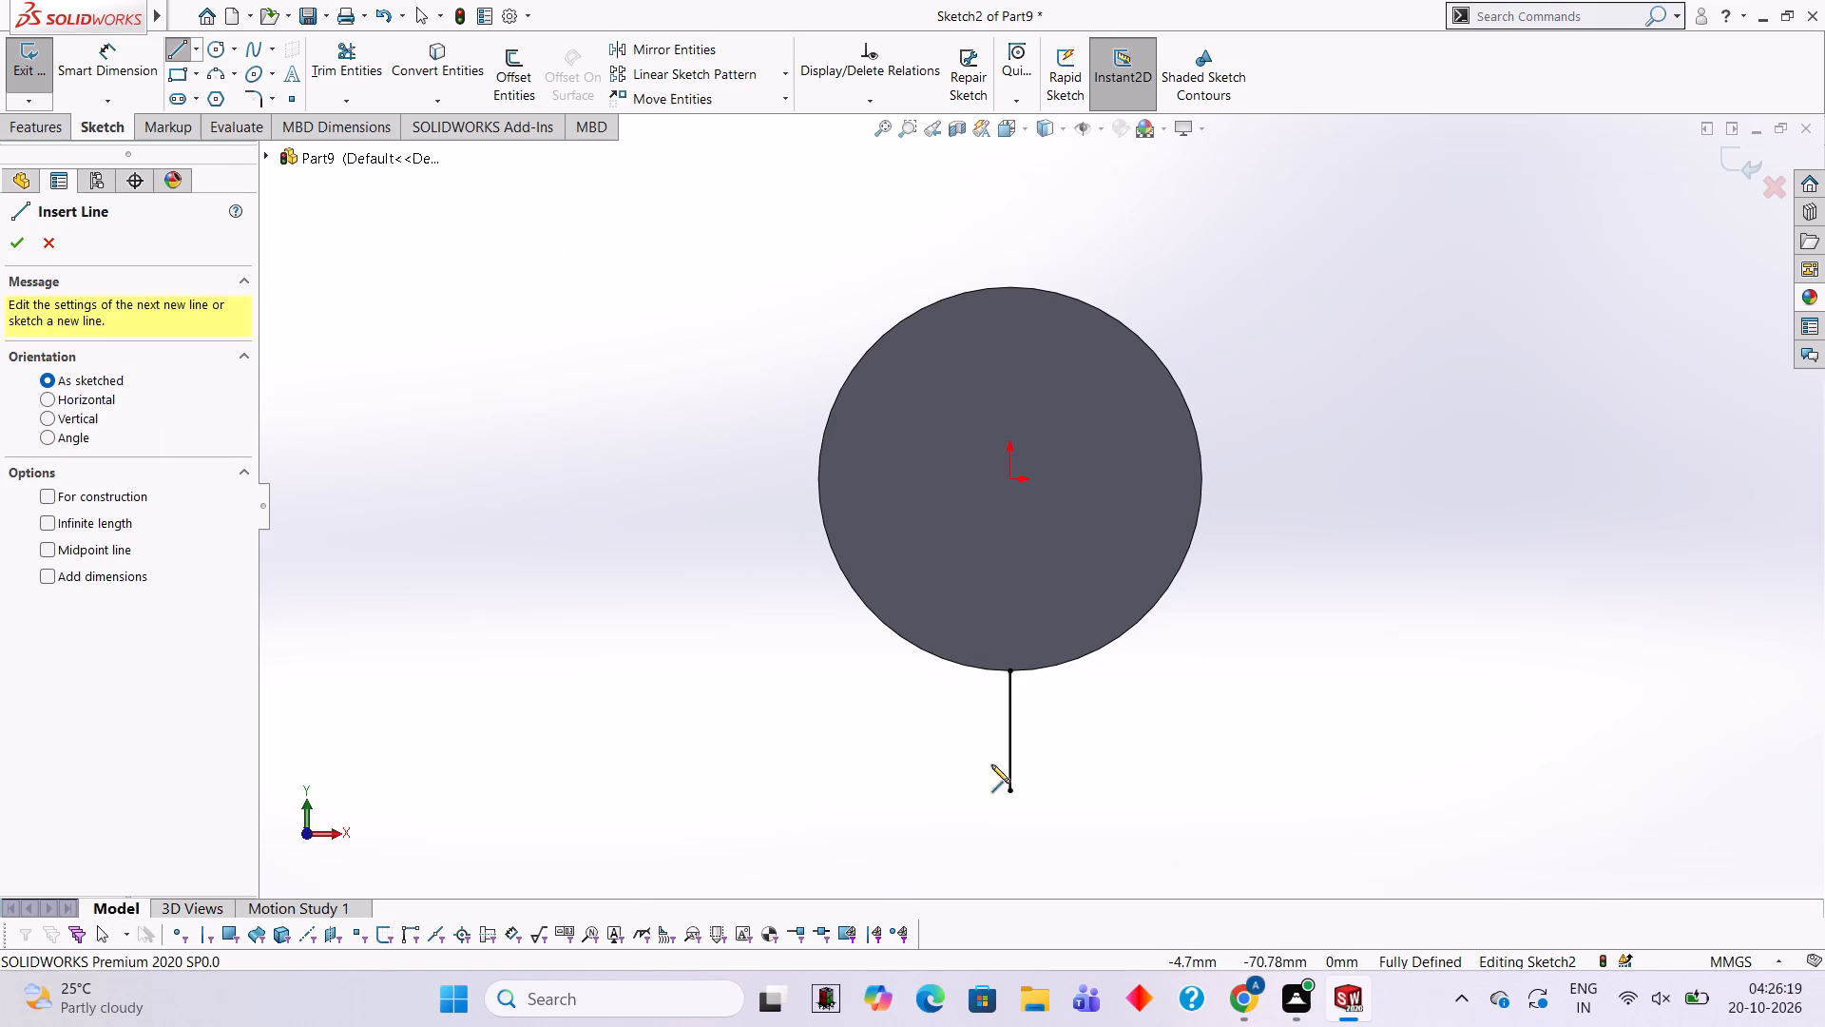
click(1008, 670)
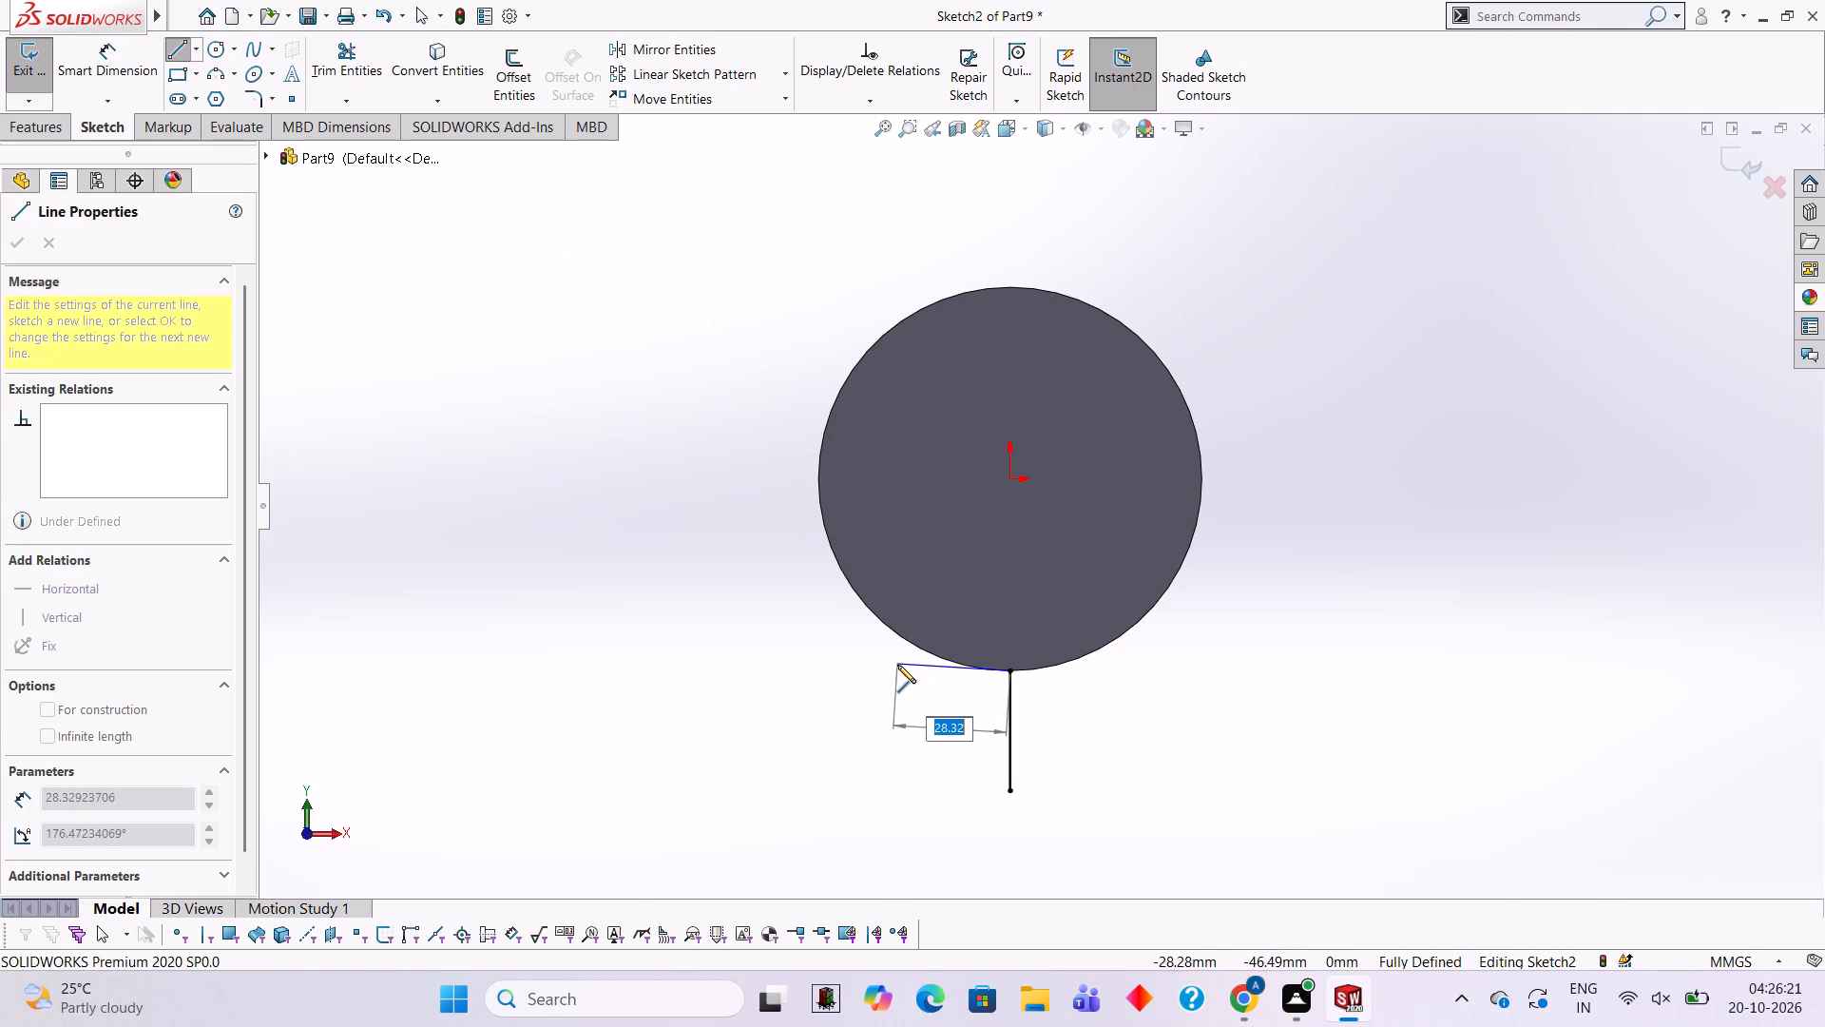
text(30)
key(Return)
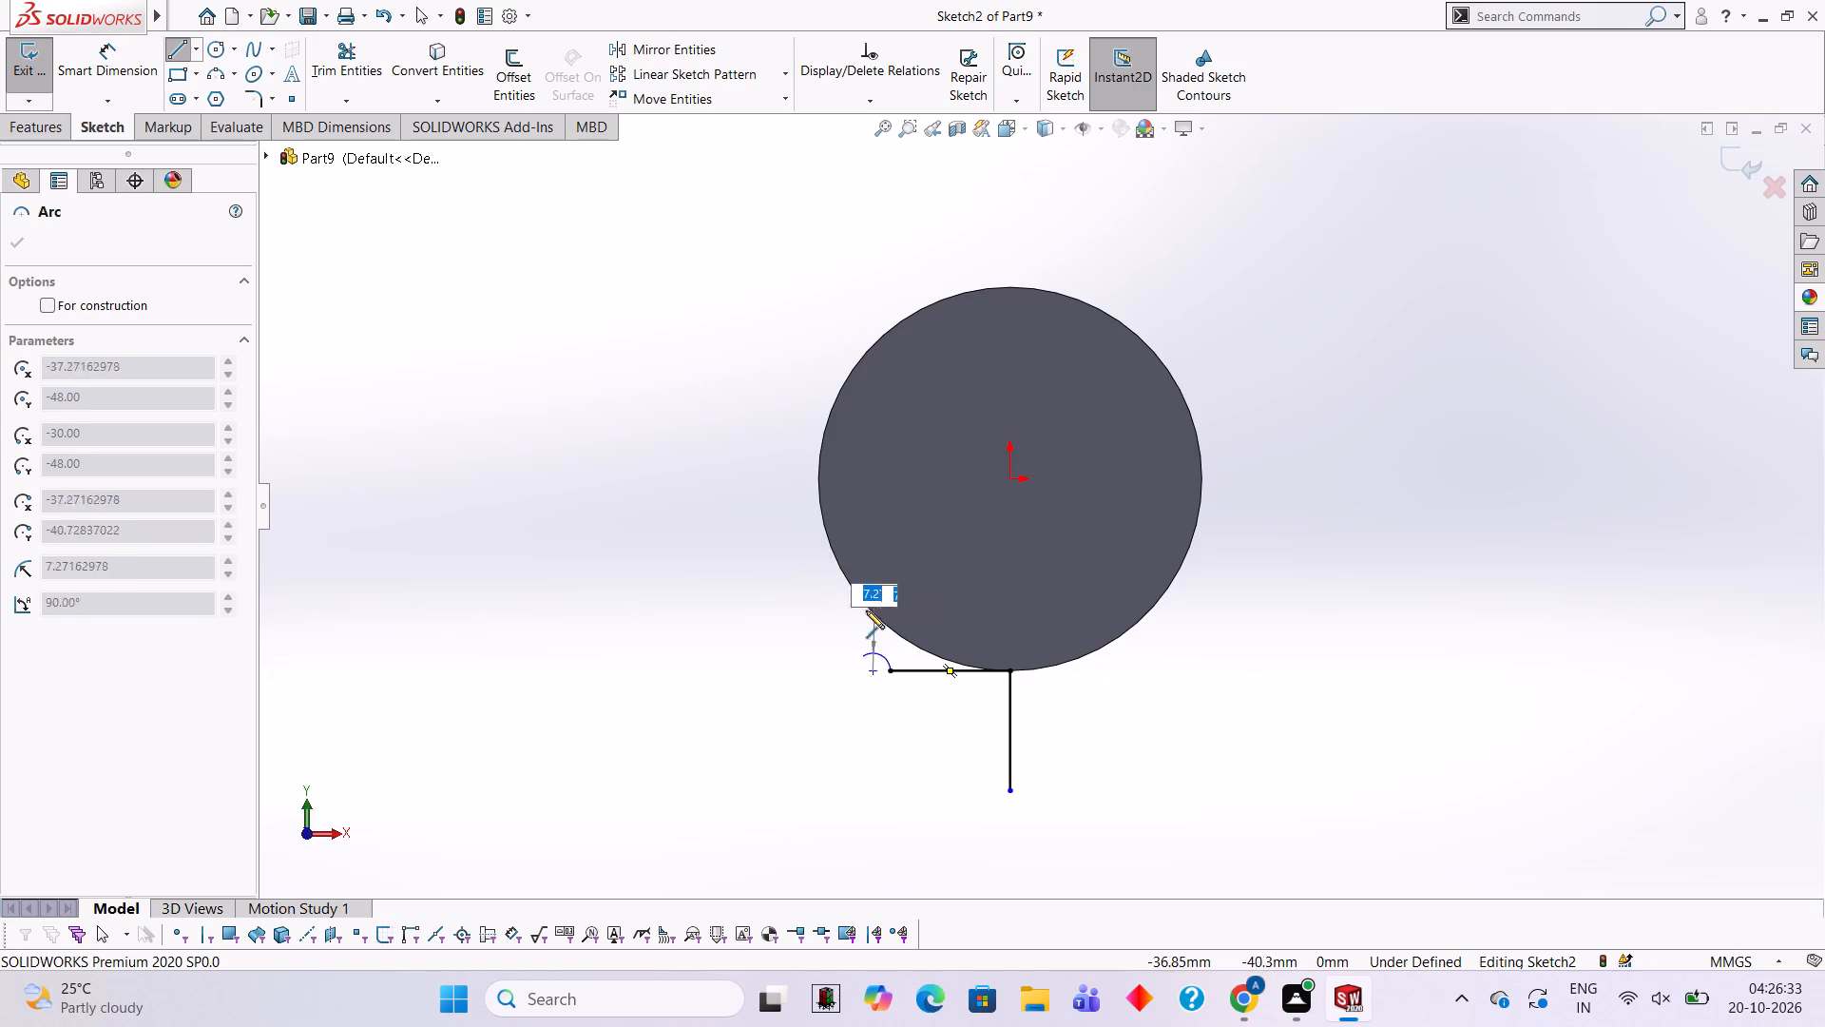
key(Escape)
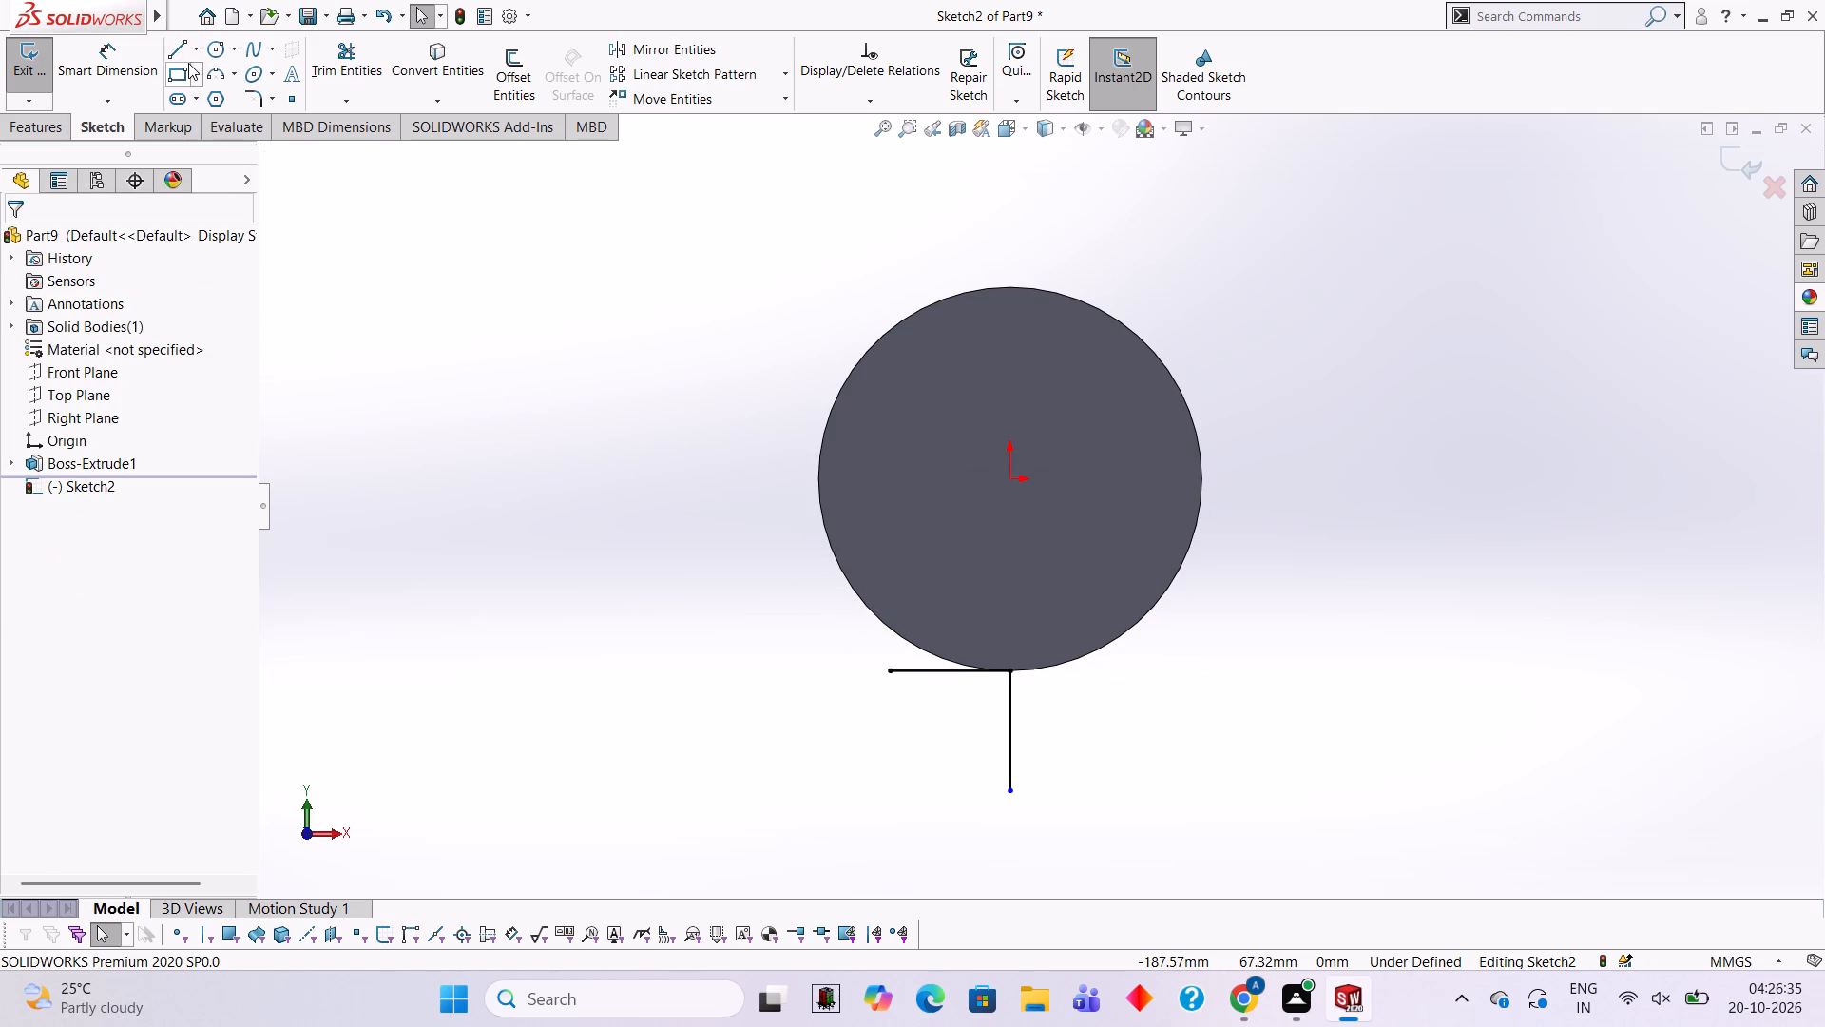
Draw a vertical line upward from the left end of the horizontal line, crossing the disc's edge.
click(181, 43)
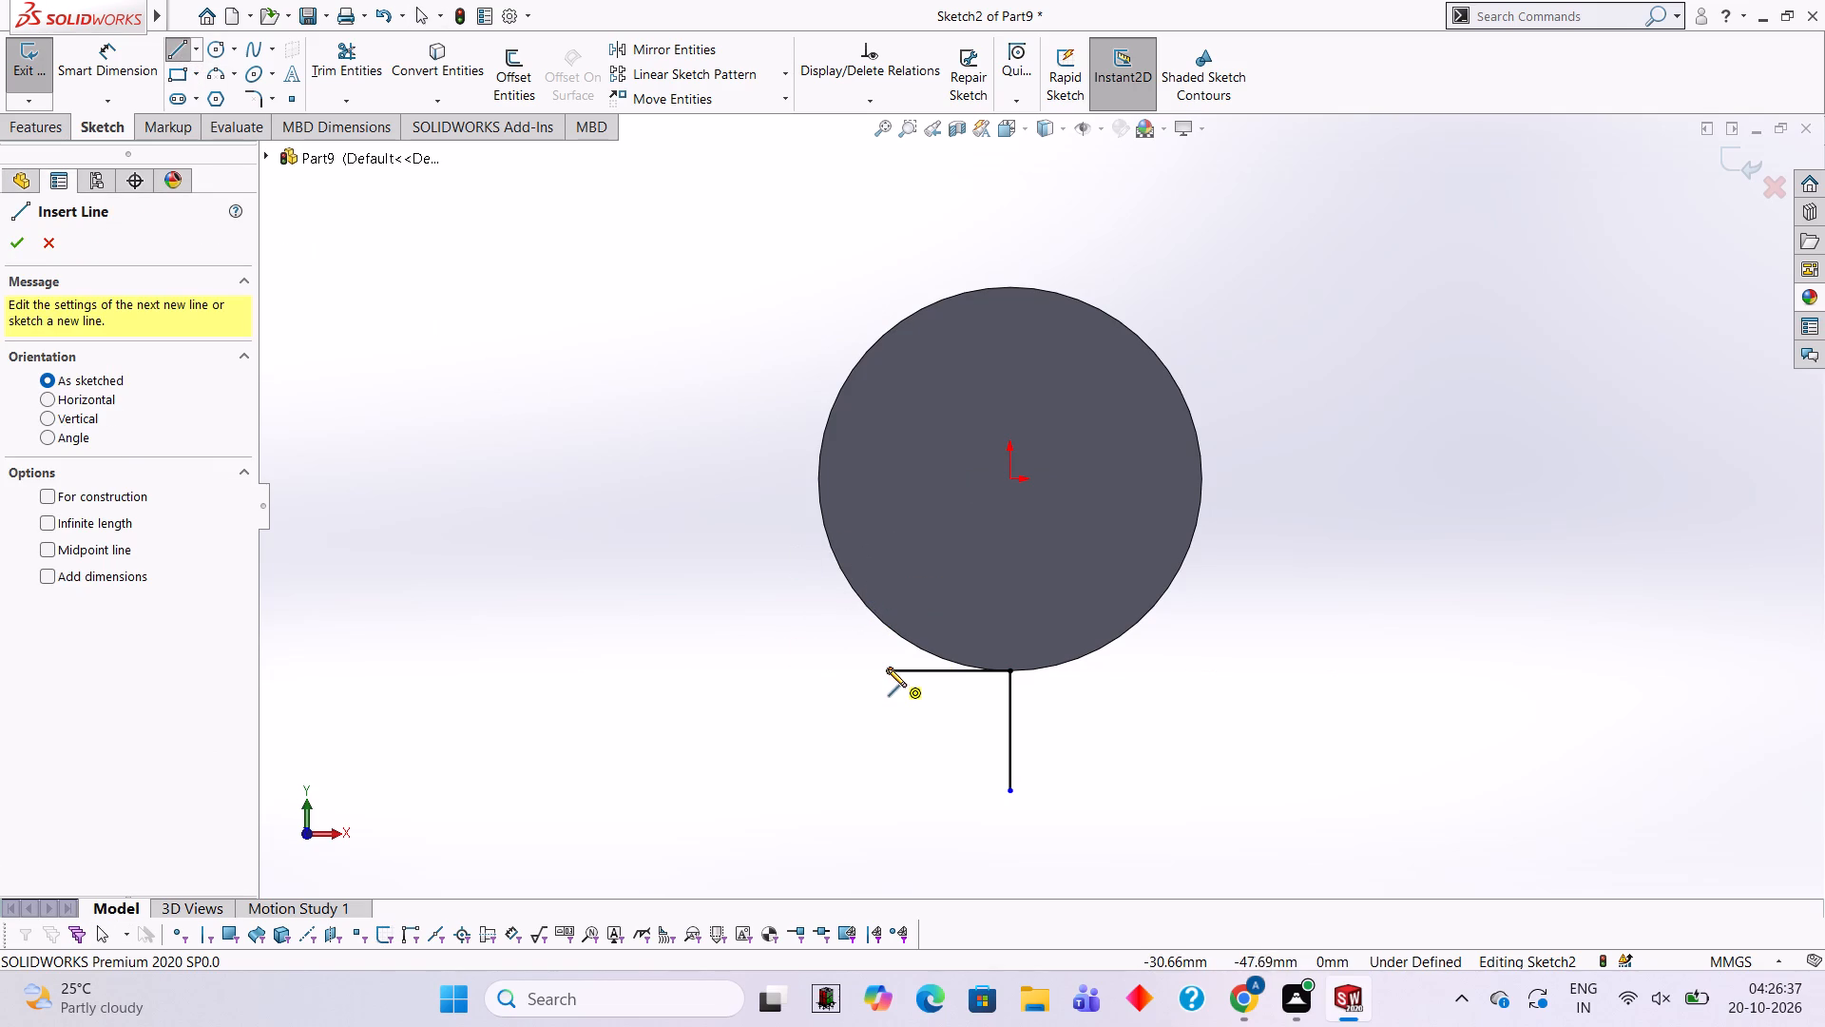
click(888, 669)
click(895, 567)
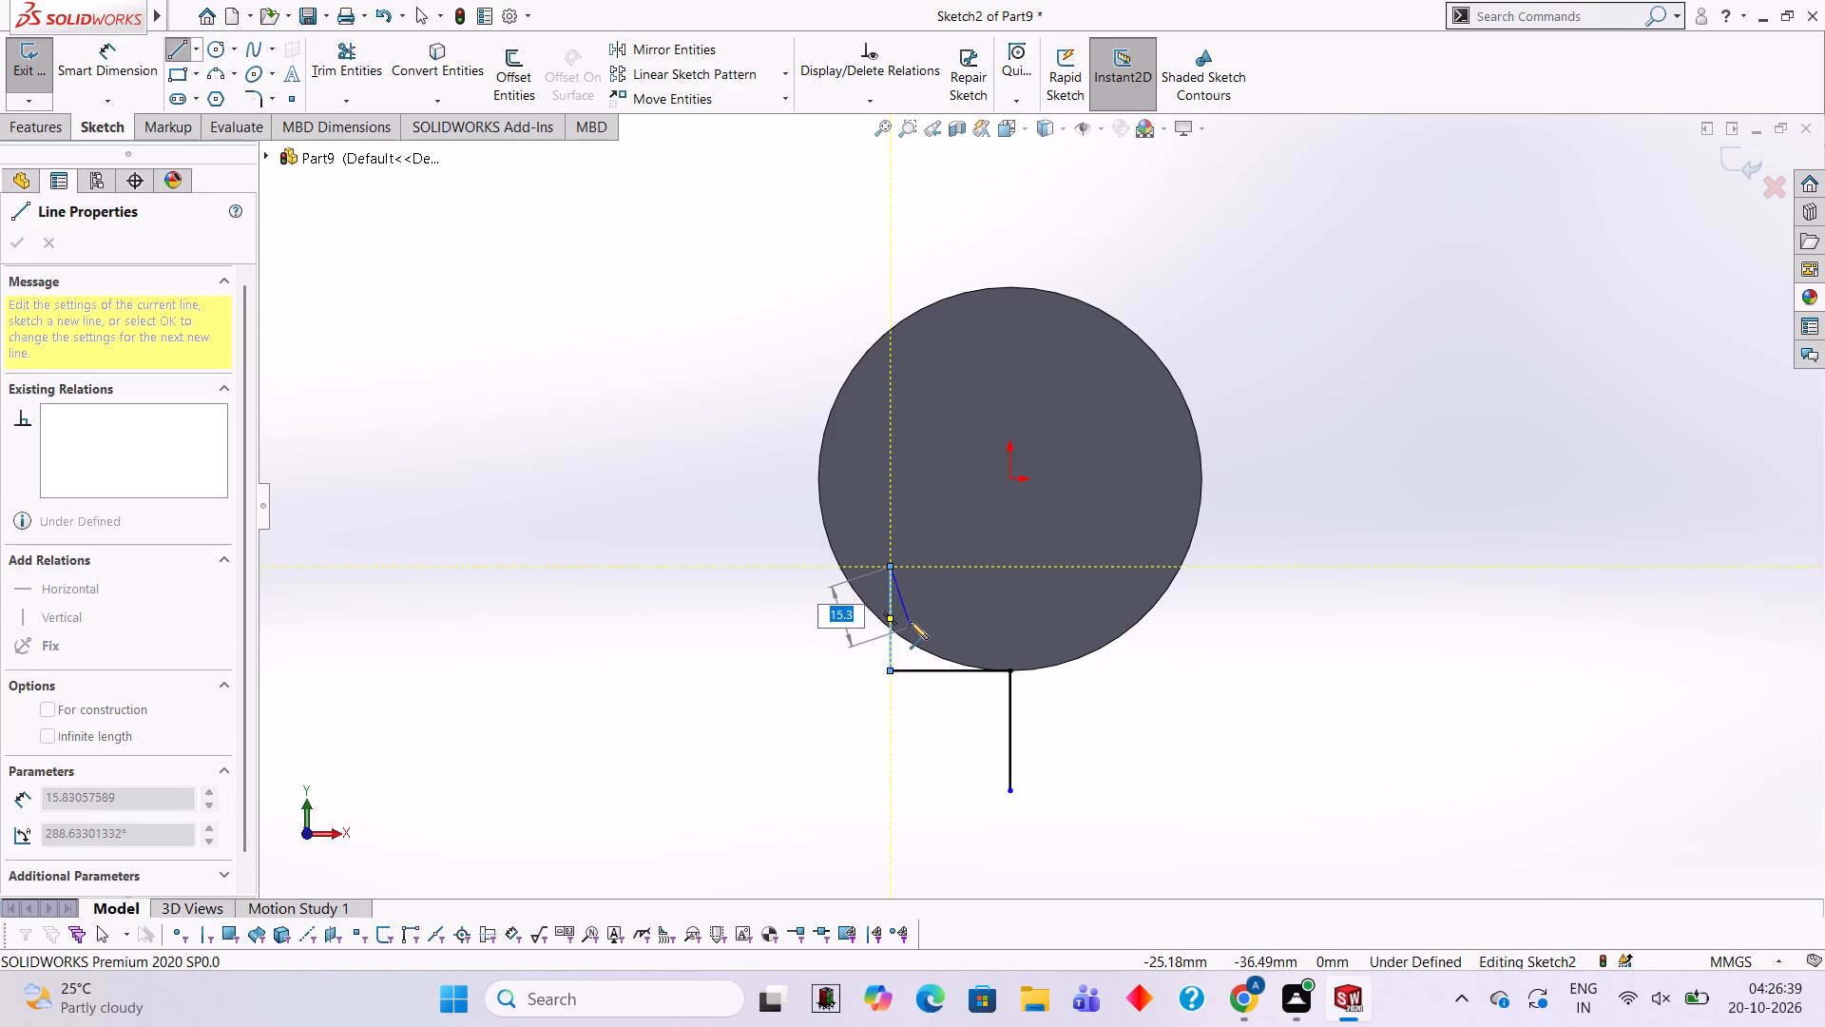
key(Escape)
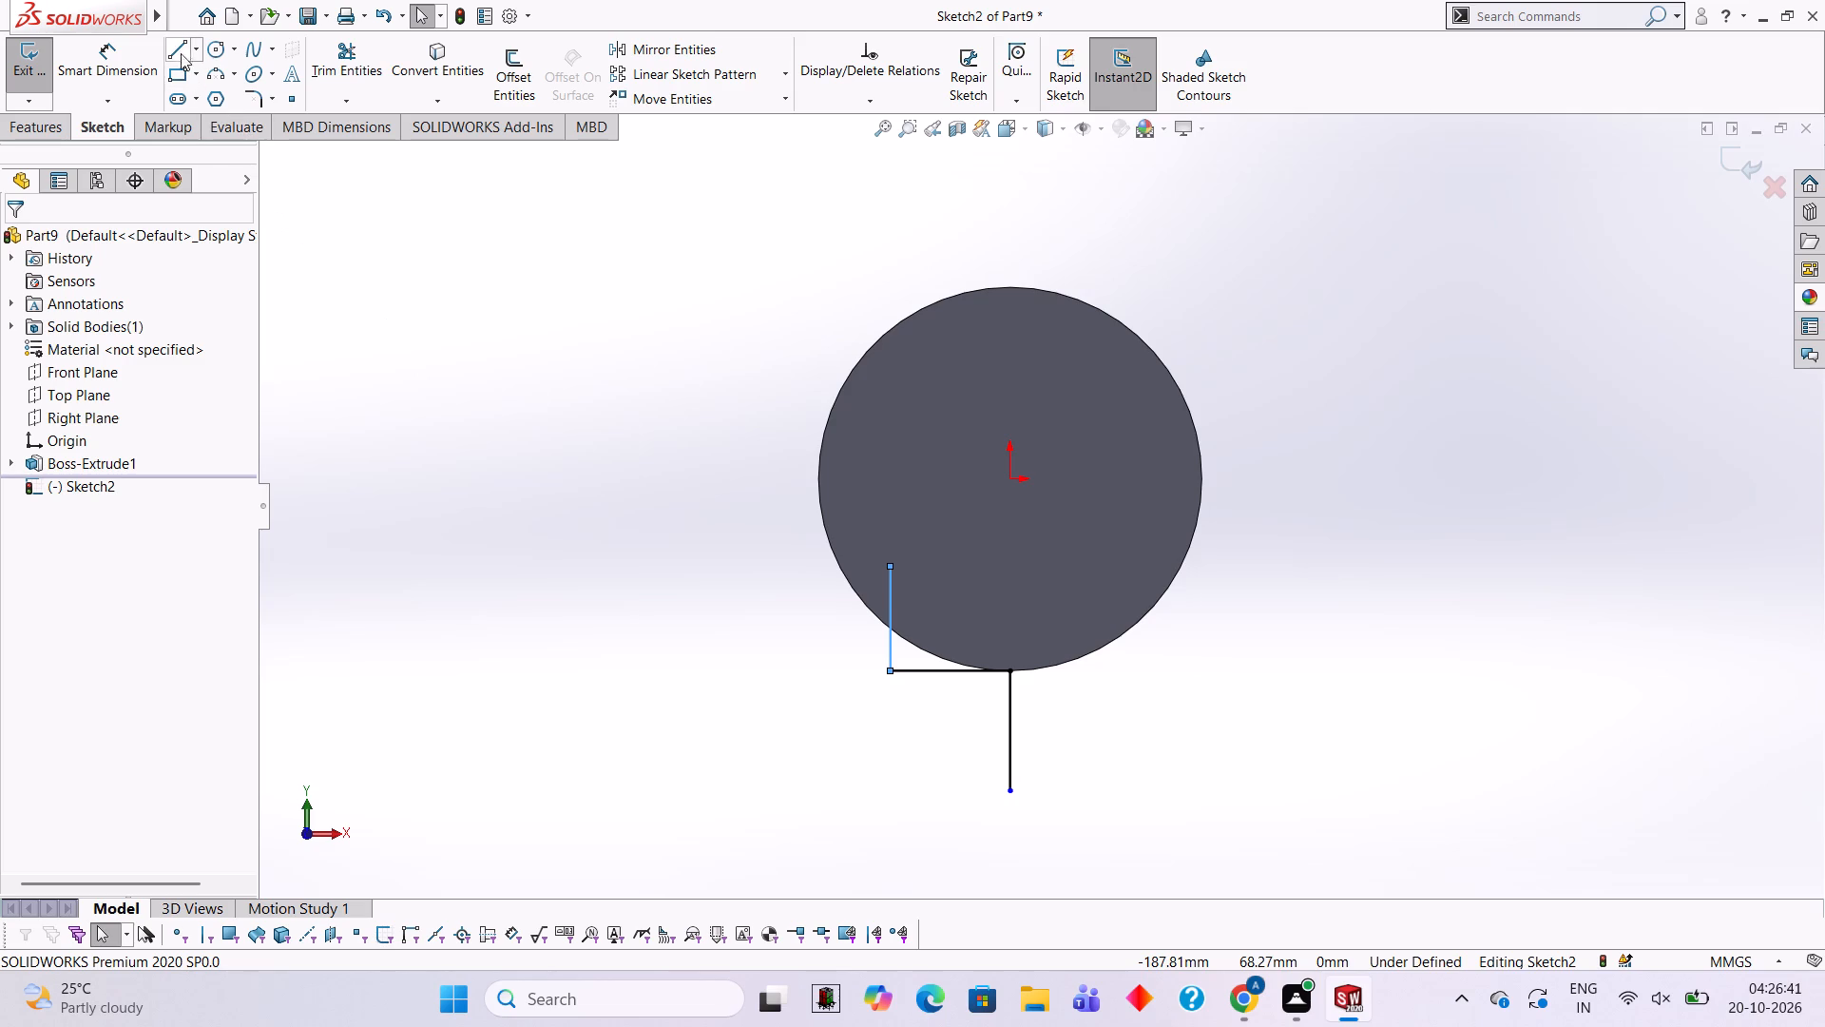
Draw a 30 mm horizontal line rightward from the disc's lowest point, continuing vertically upward across the disc's edge by about 33 mm.
click(181, 48)
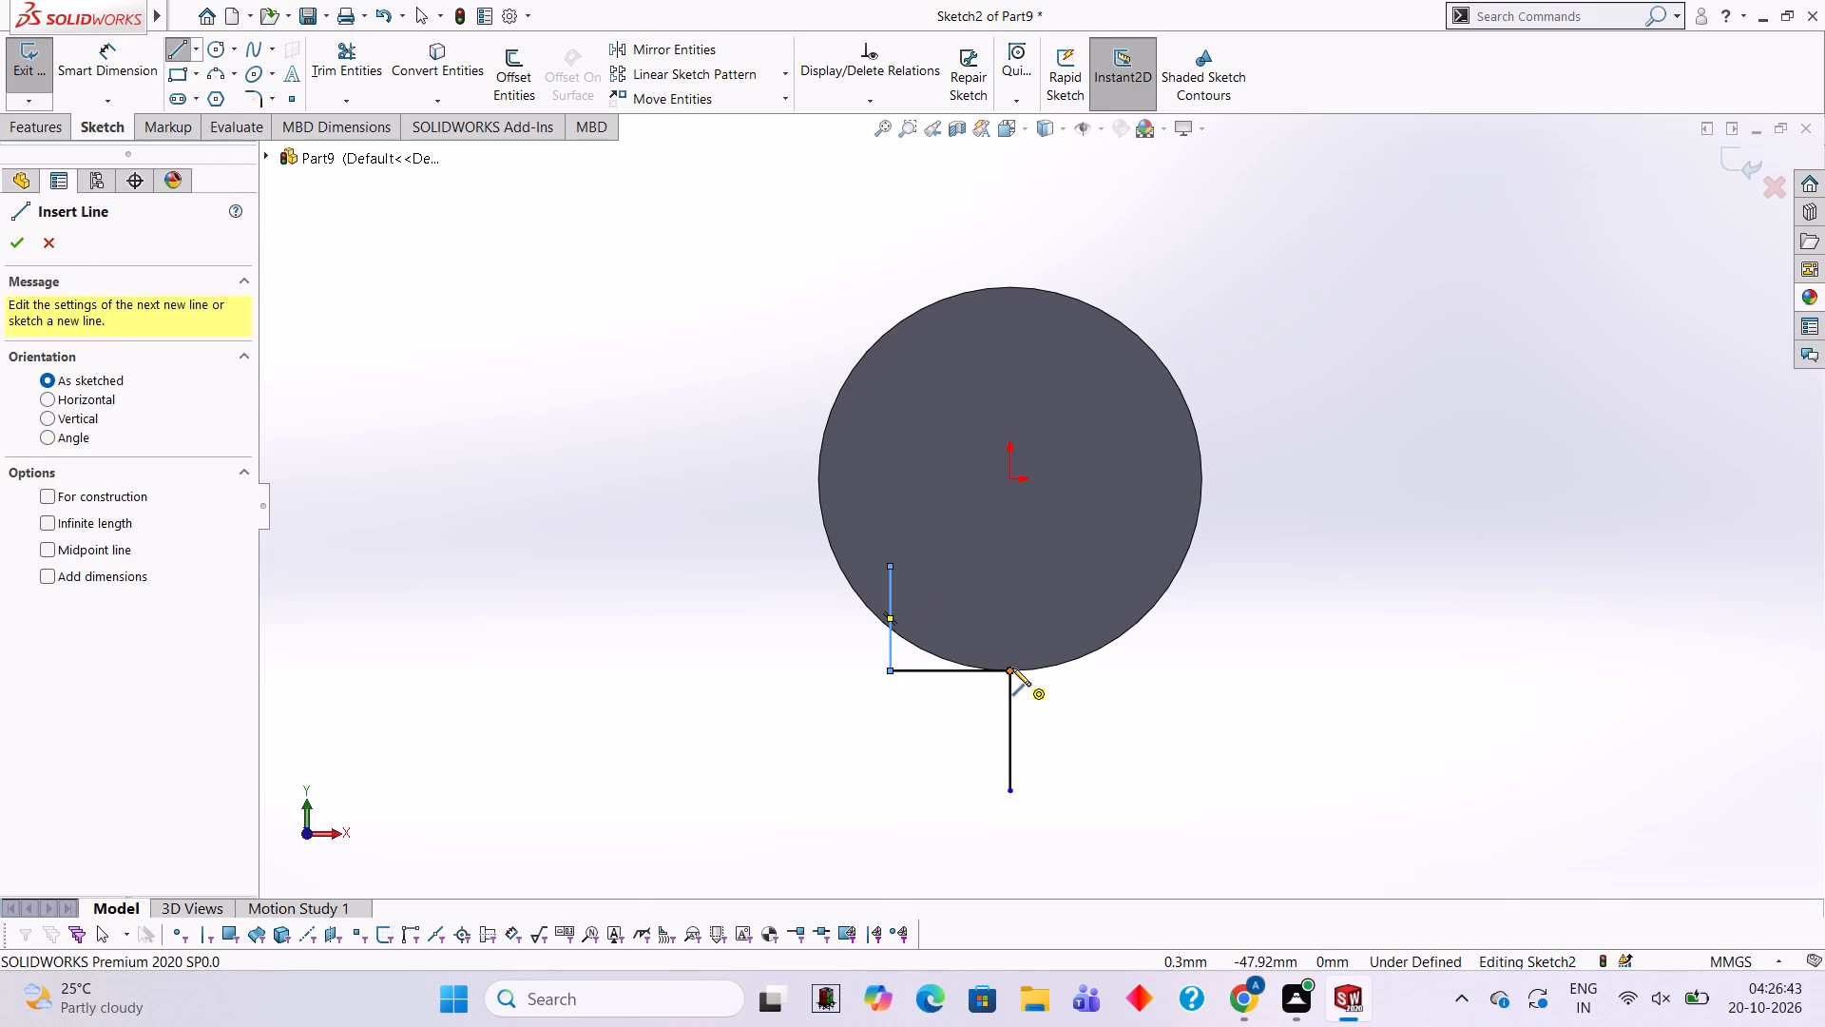
click(1009, 669)
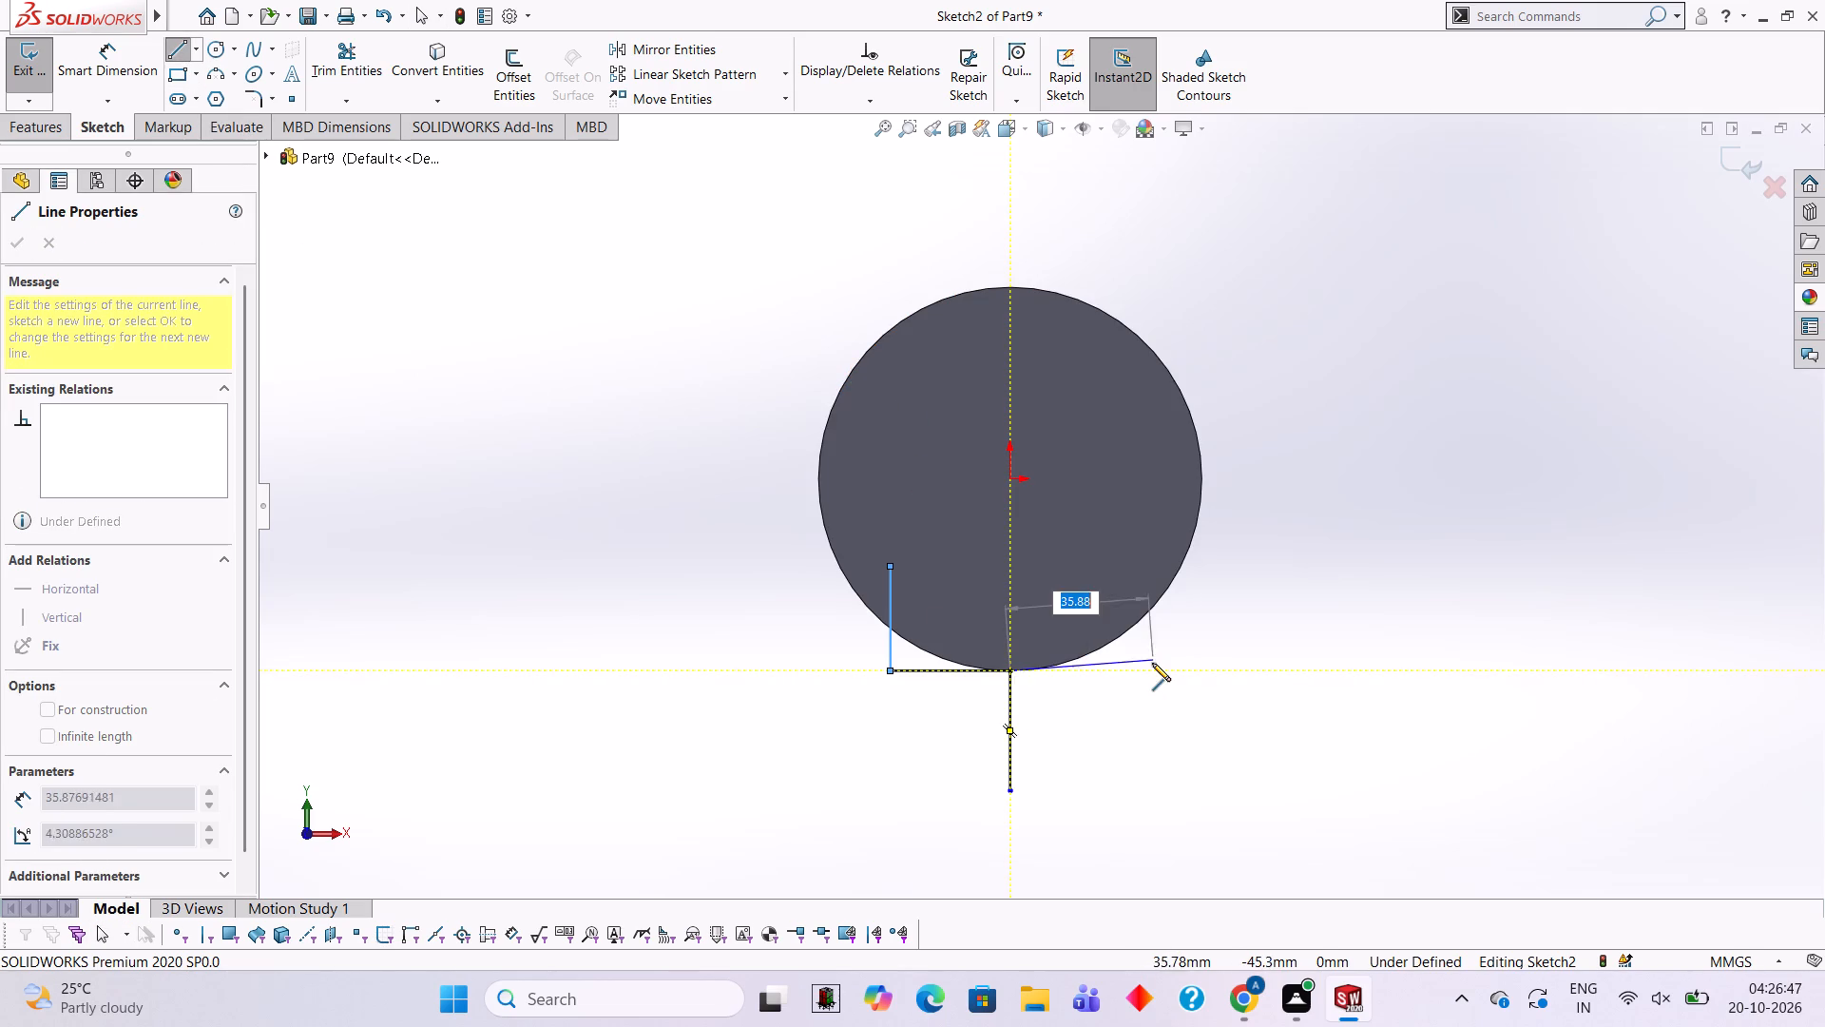
text(30)
key(Return)
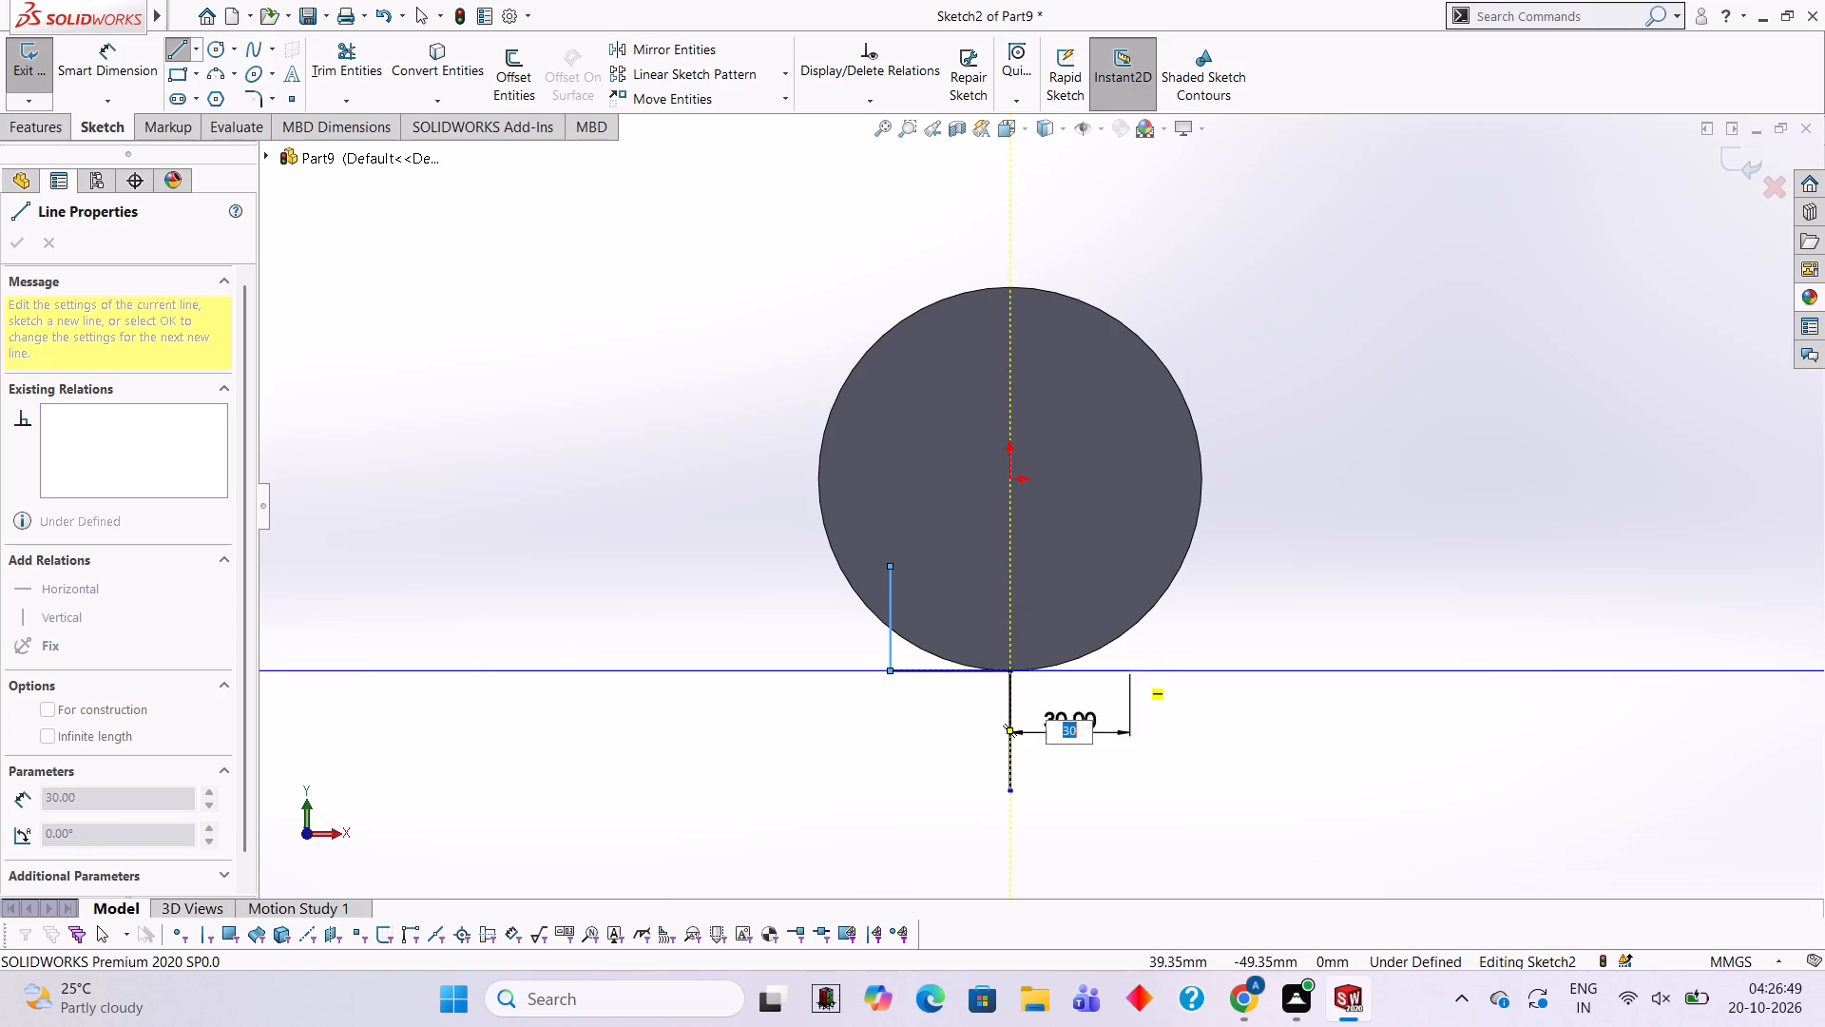
click(1131, 537)
key(Escape)
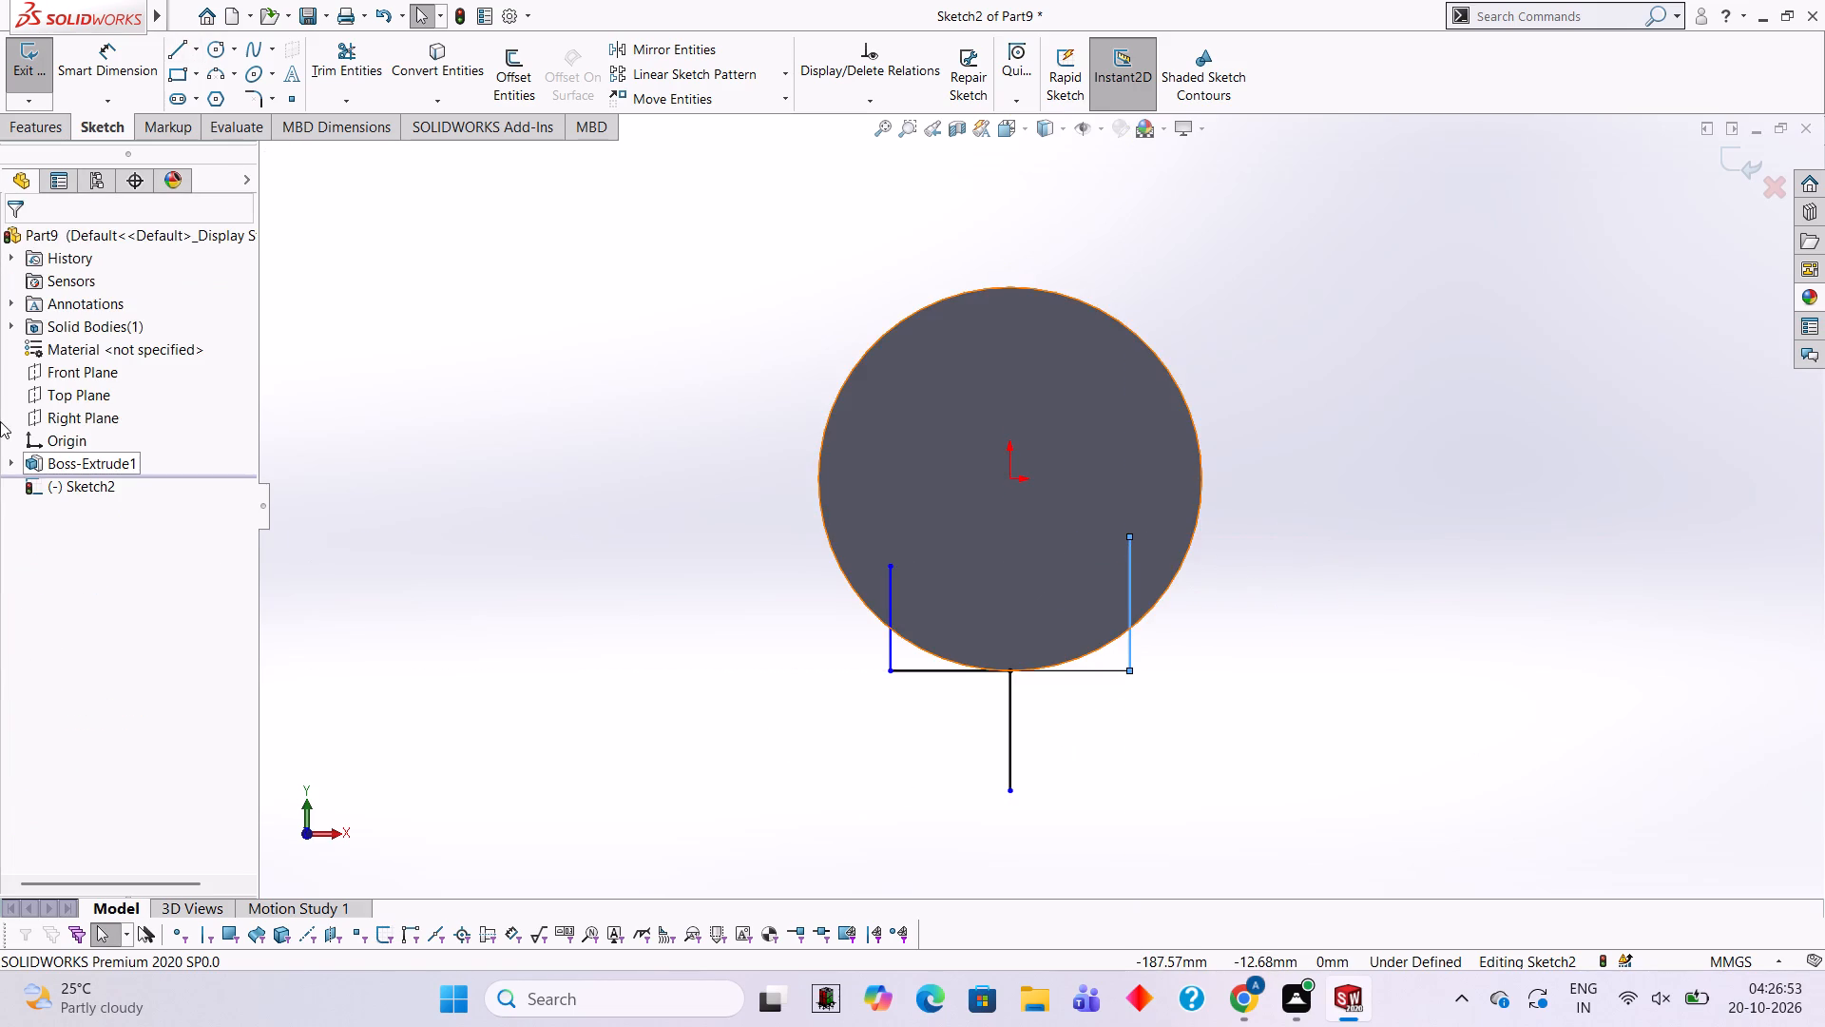
Sketch a 96 mm diameter circle centred on the origin, with its driving diameter dimension.
click(171, 58)
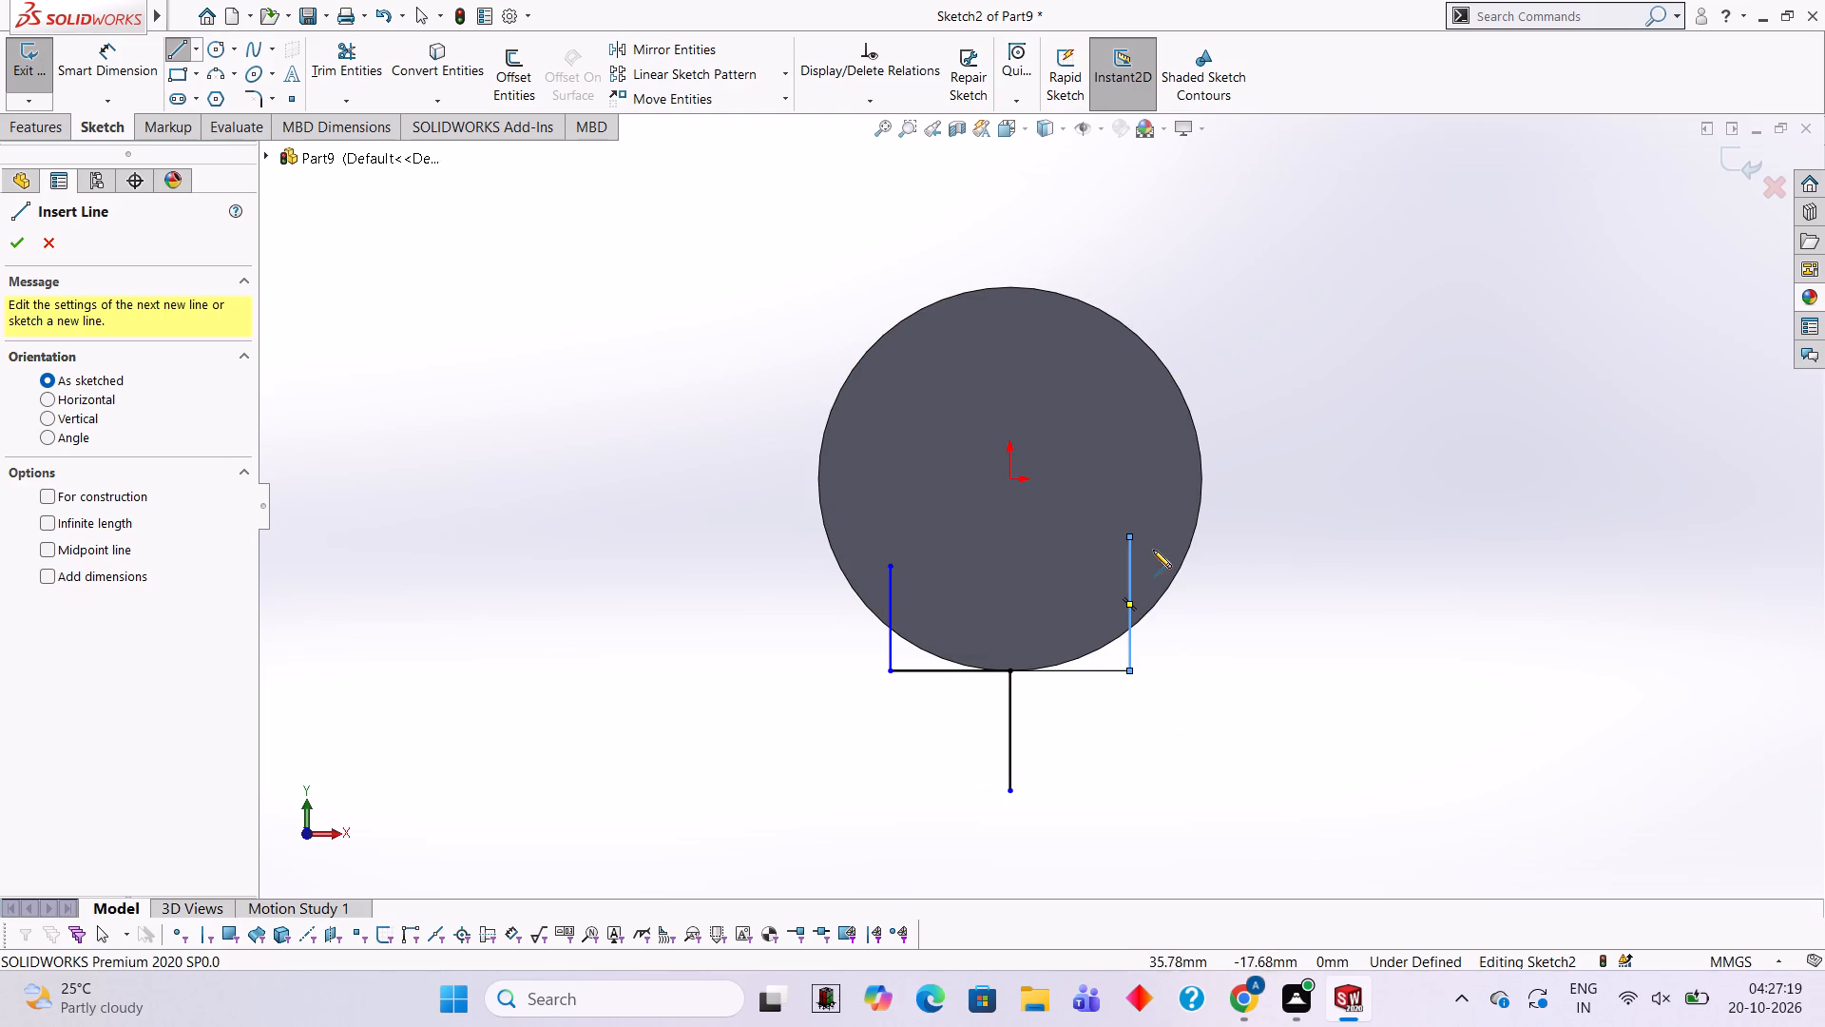
click(221, 54)
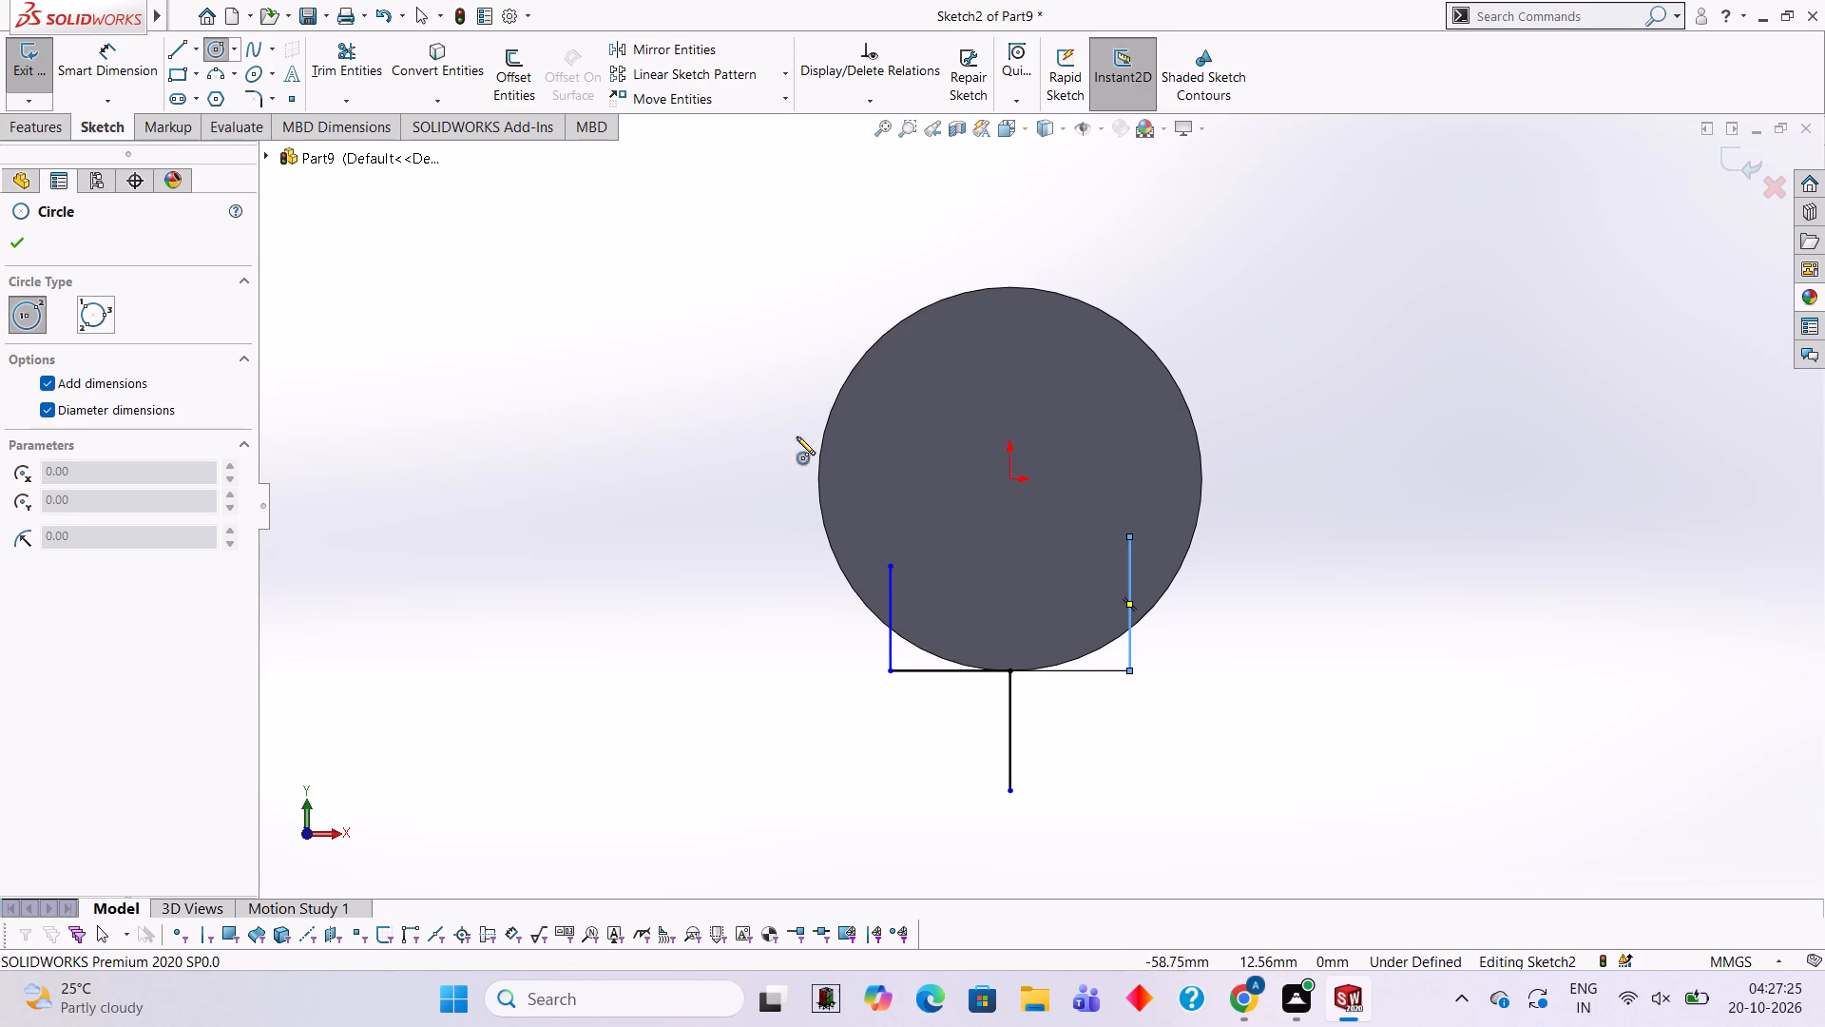
click(1008, 481)
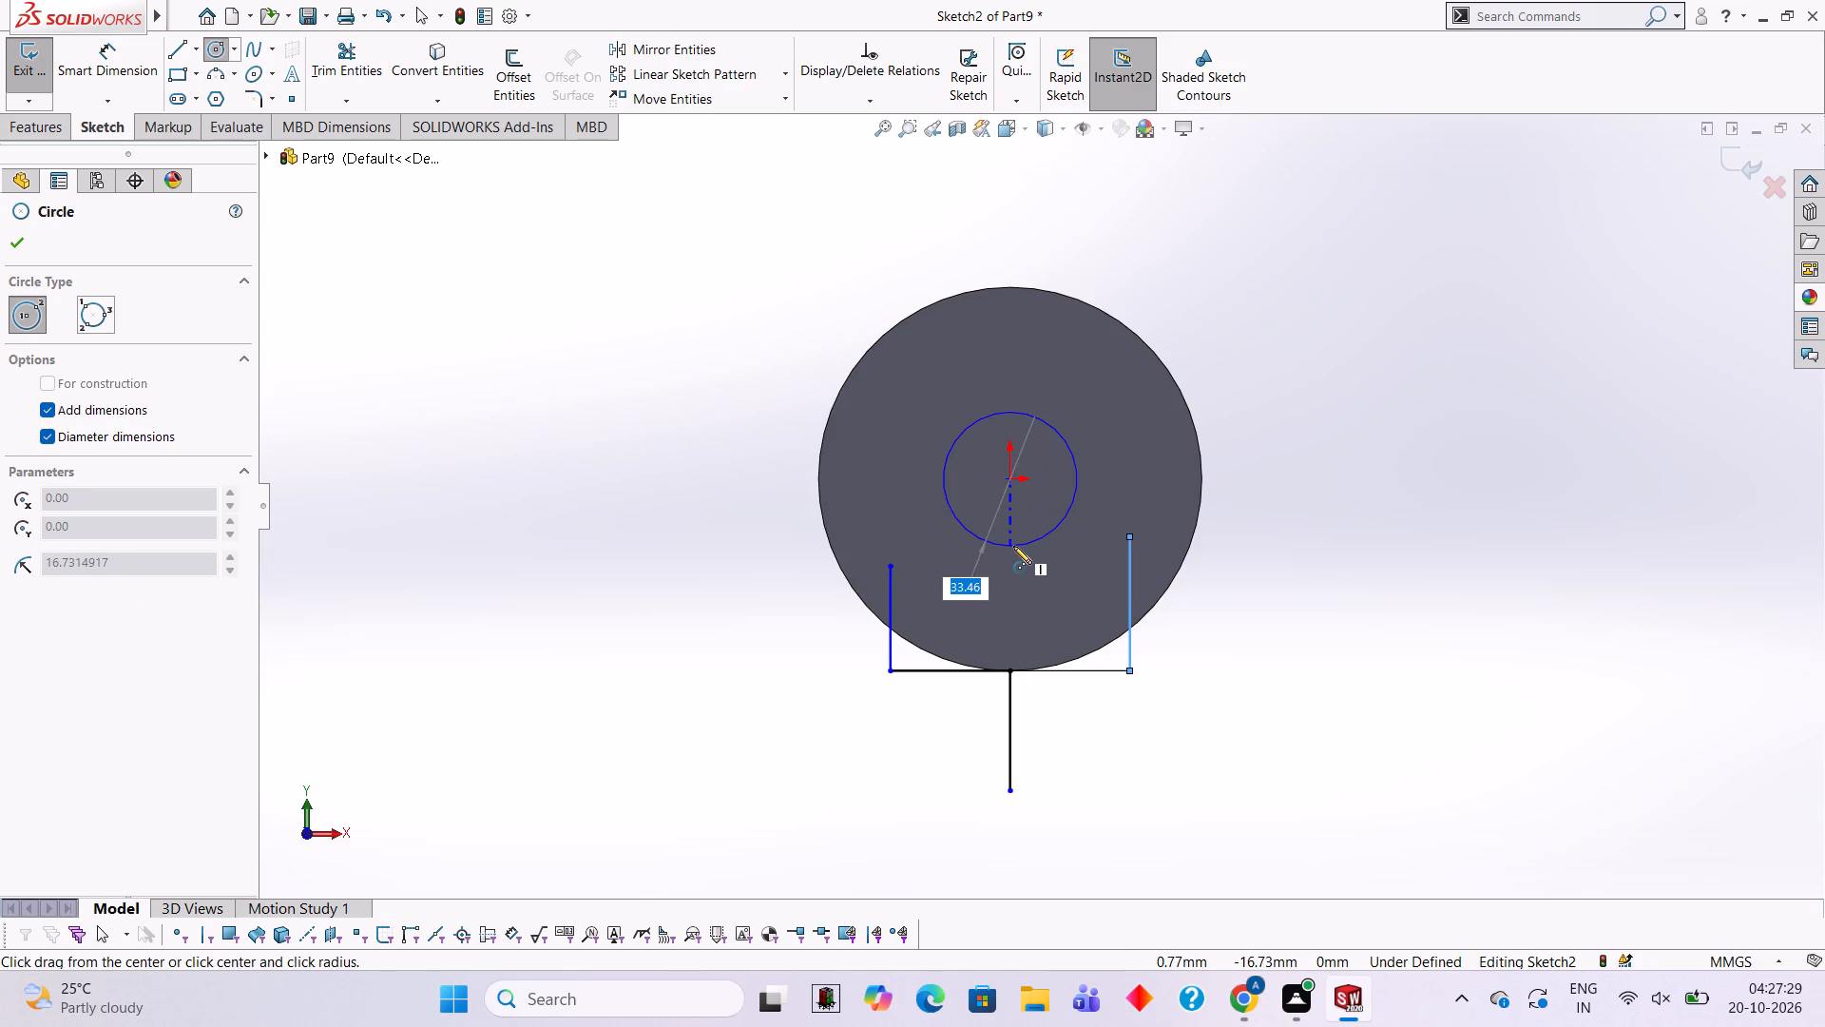
text(96)
key(Return)
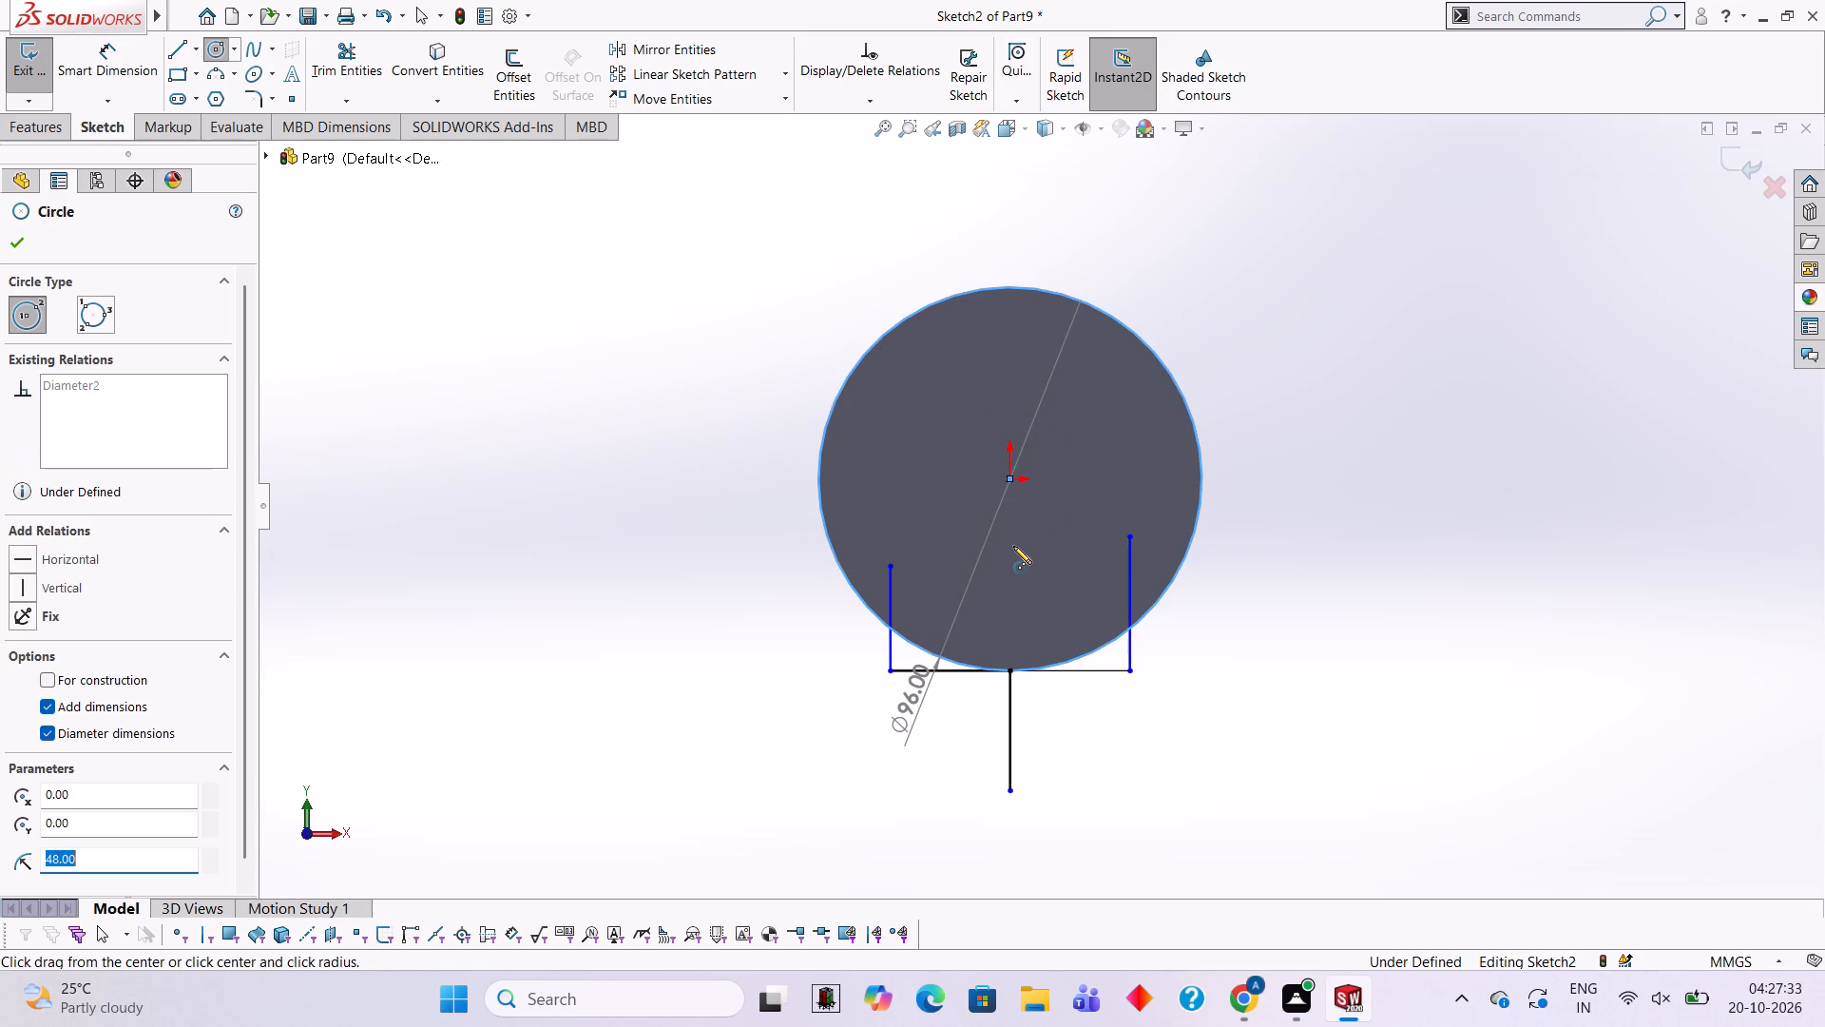
Trim away the portions of both vertical lines inside the circle and both horizontal lines at the circle's lowest point.
click(343, 70)
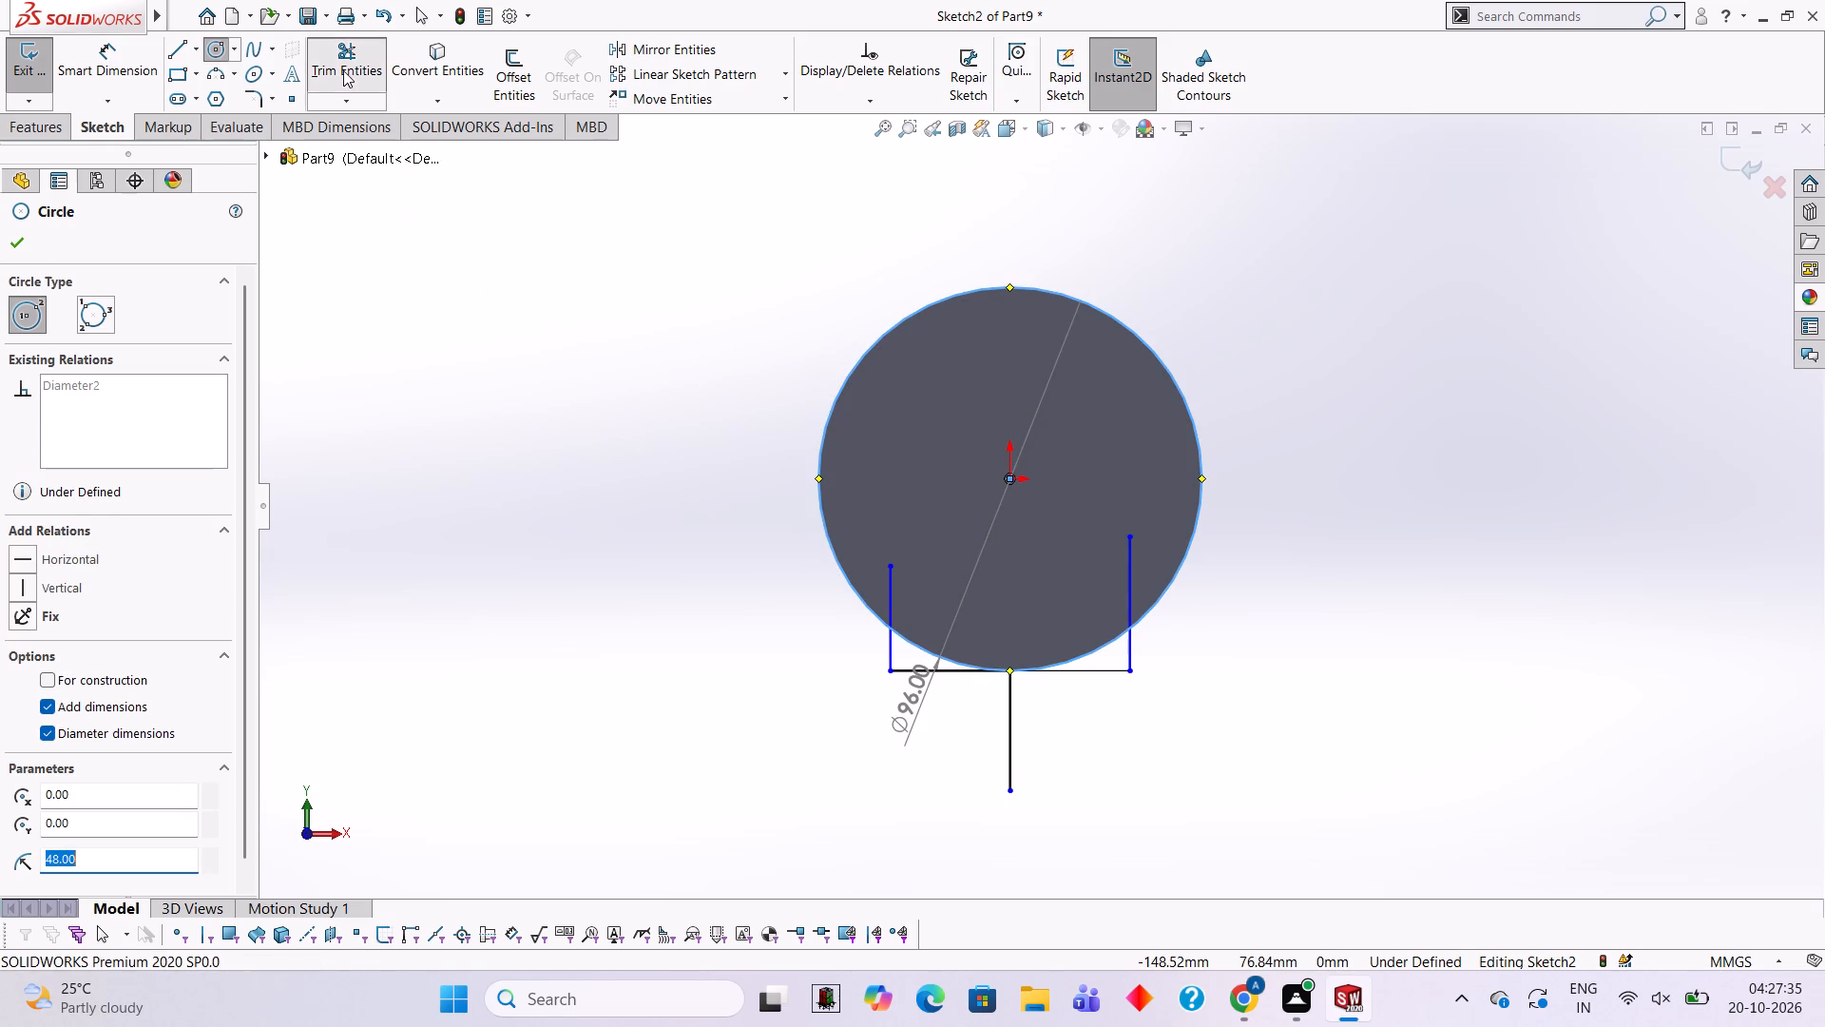
click(891, 572)
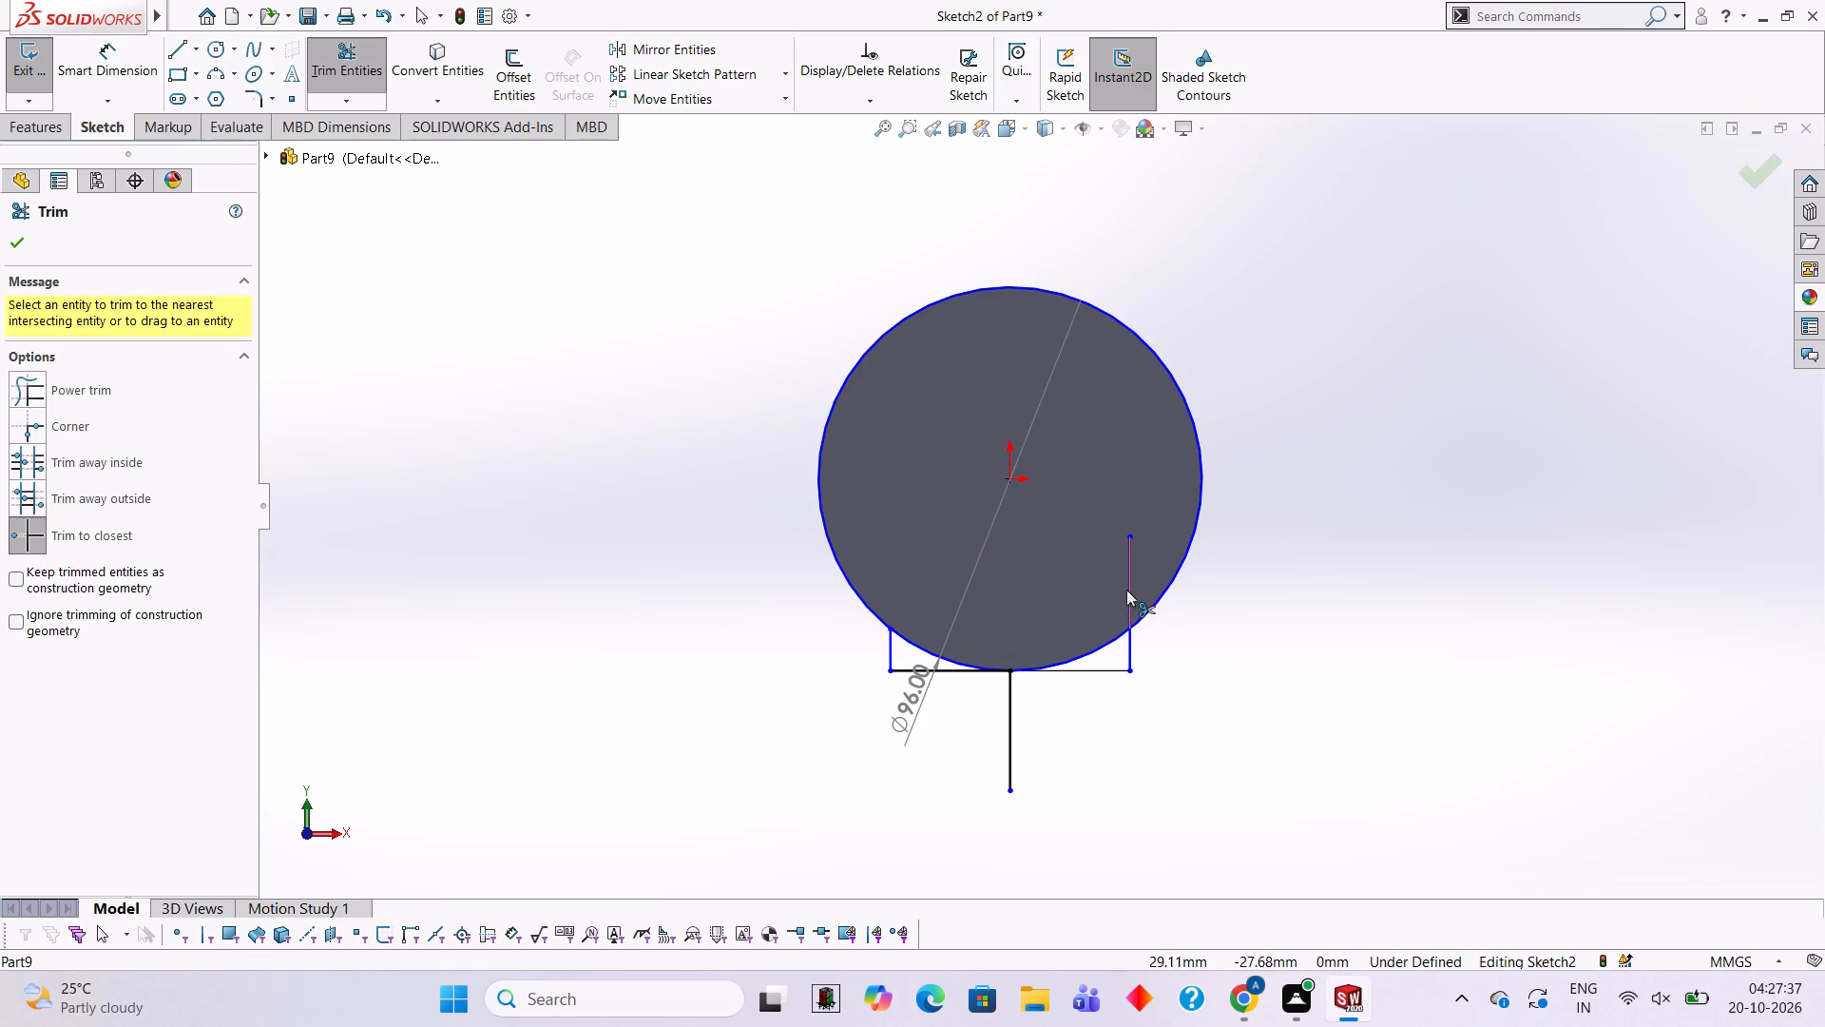
click(1134, 586)
scroll(1069, 668, down, 4)
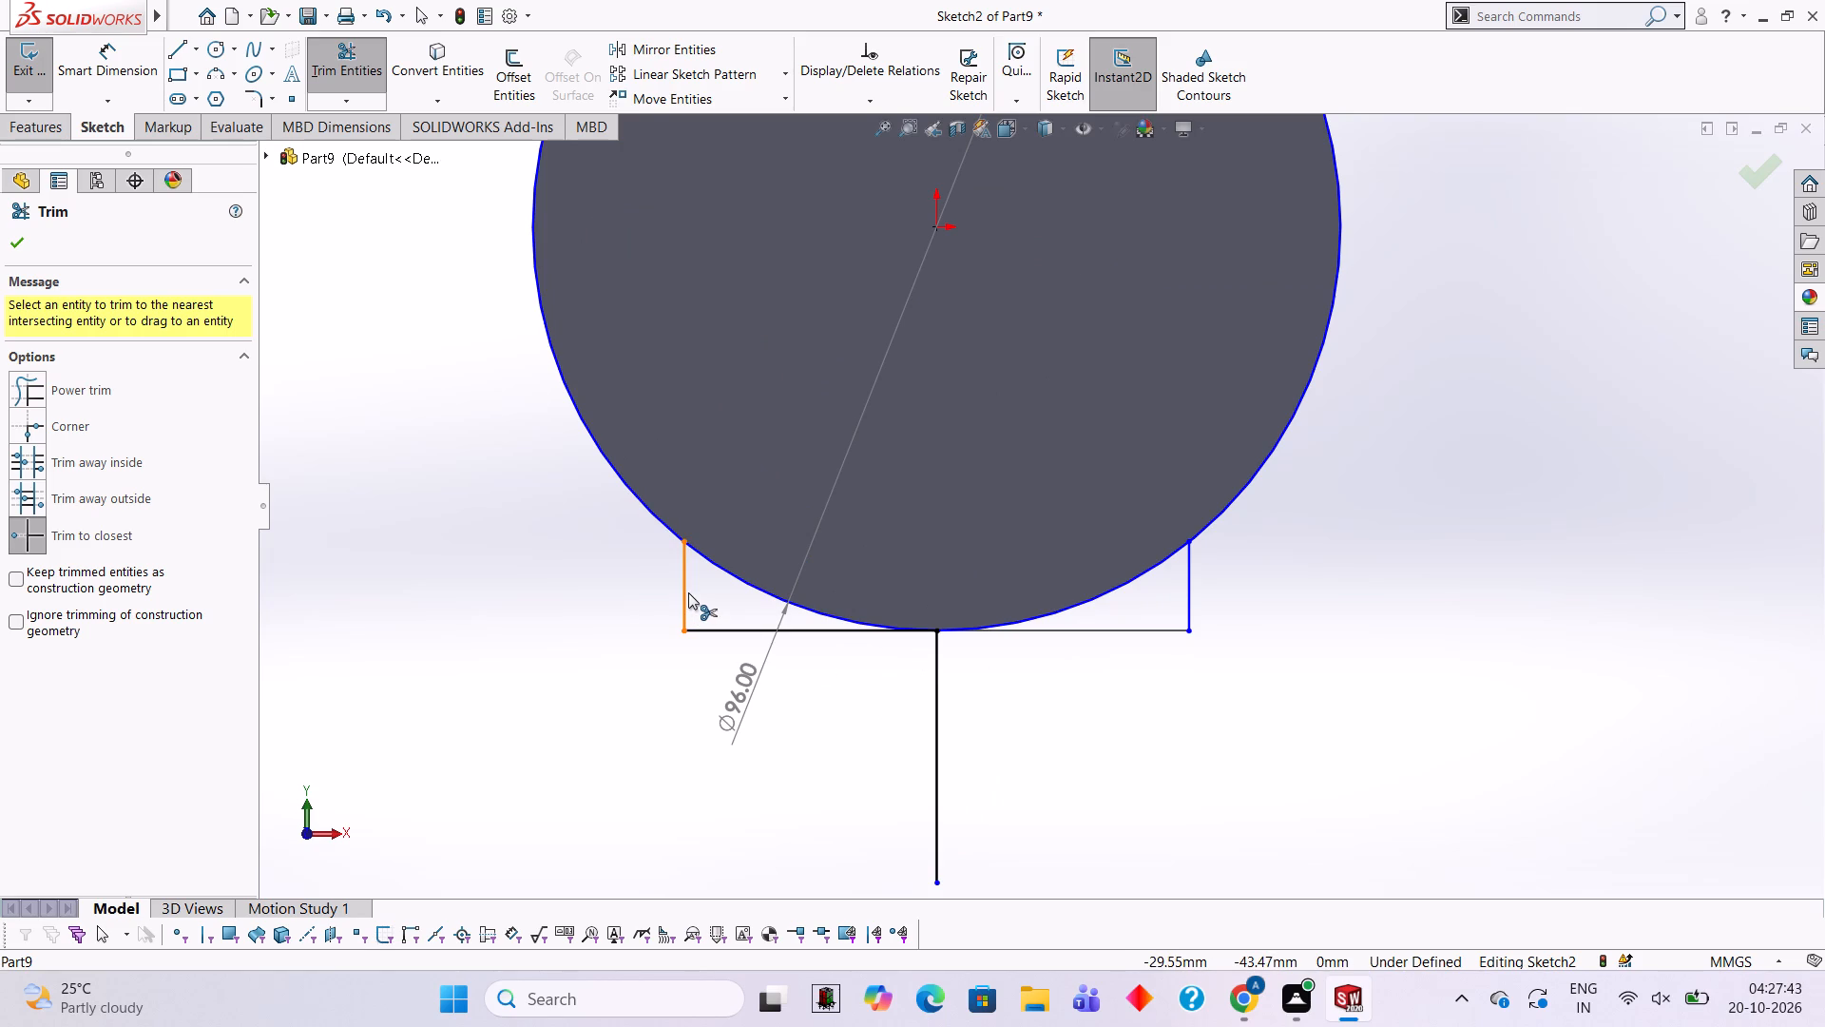
scroll(932, 610, up, 2)
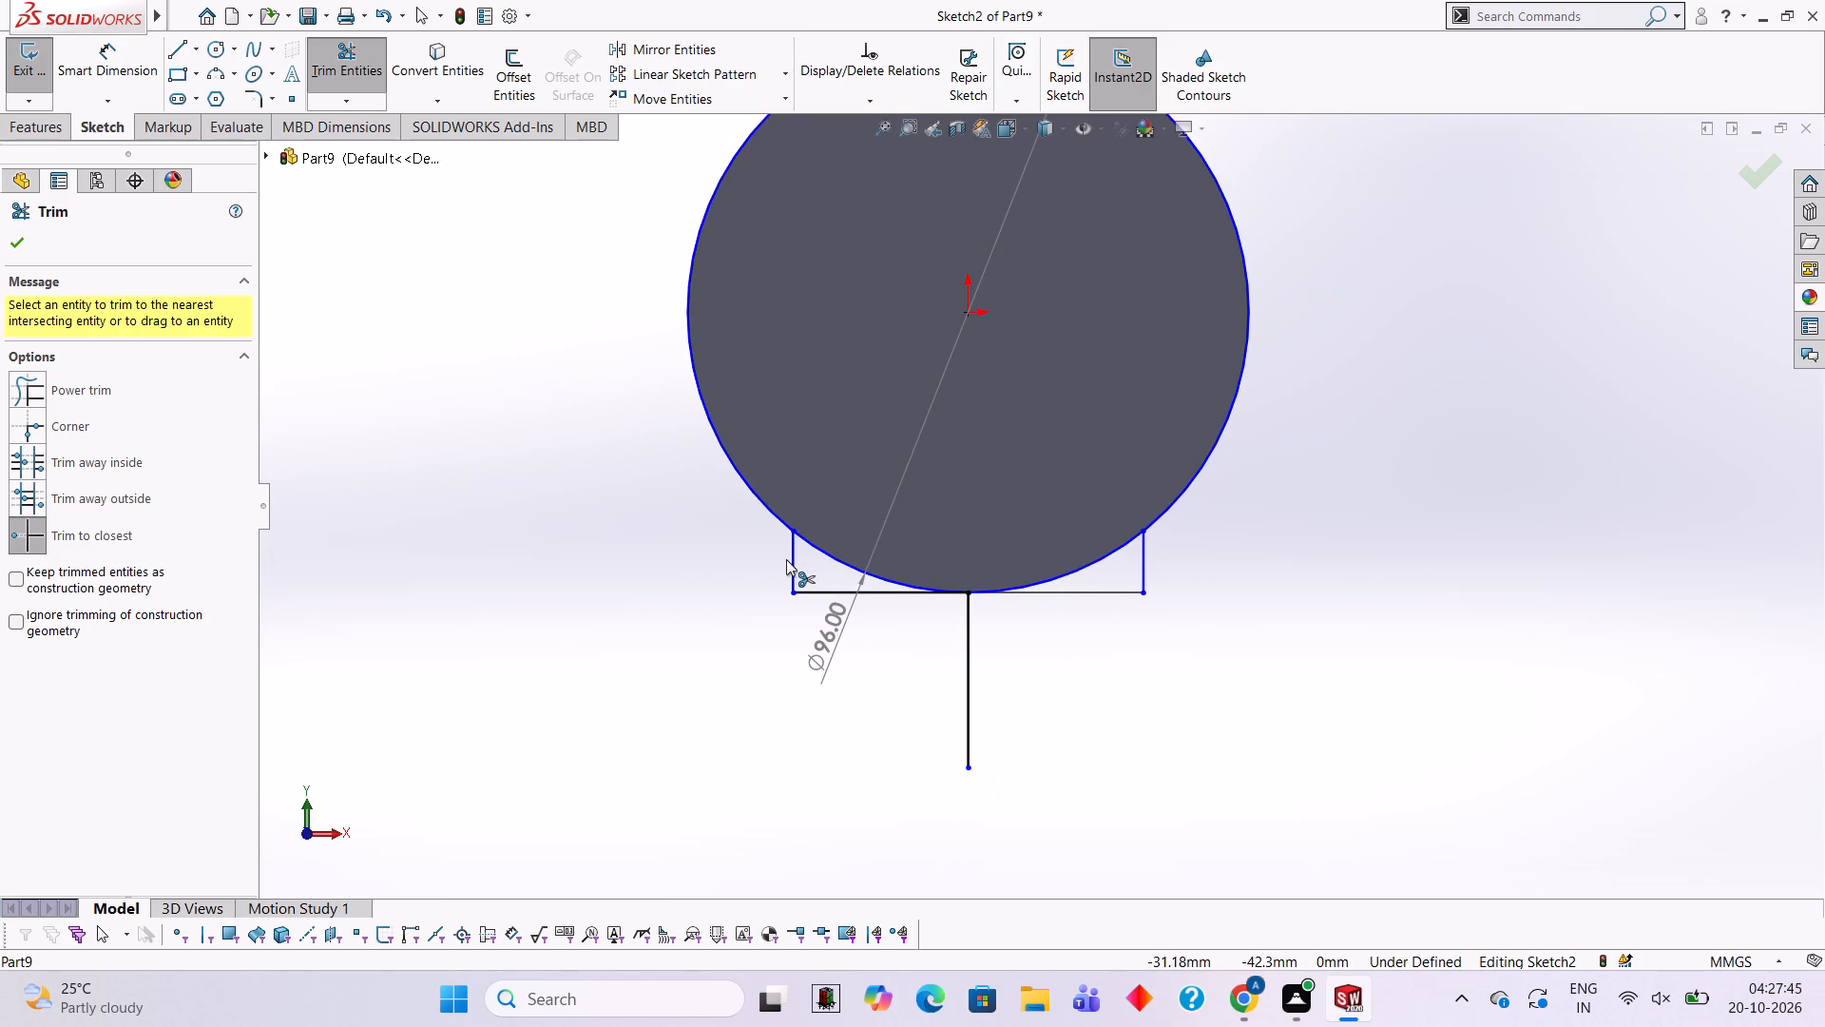
click(833, 593)
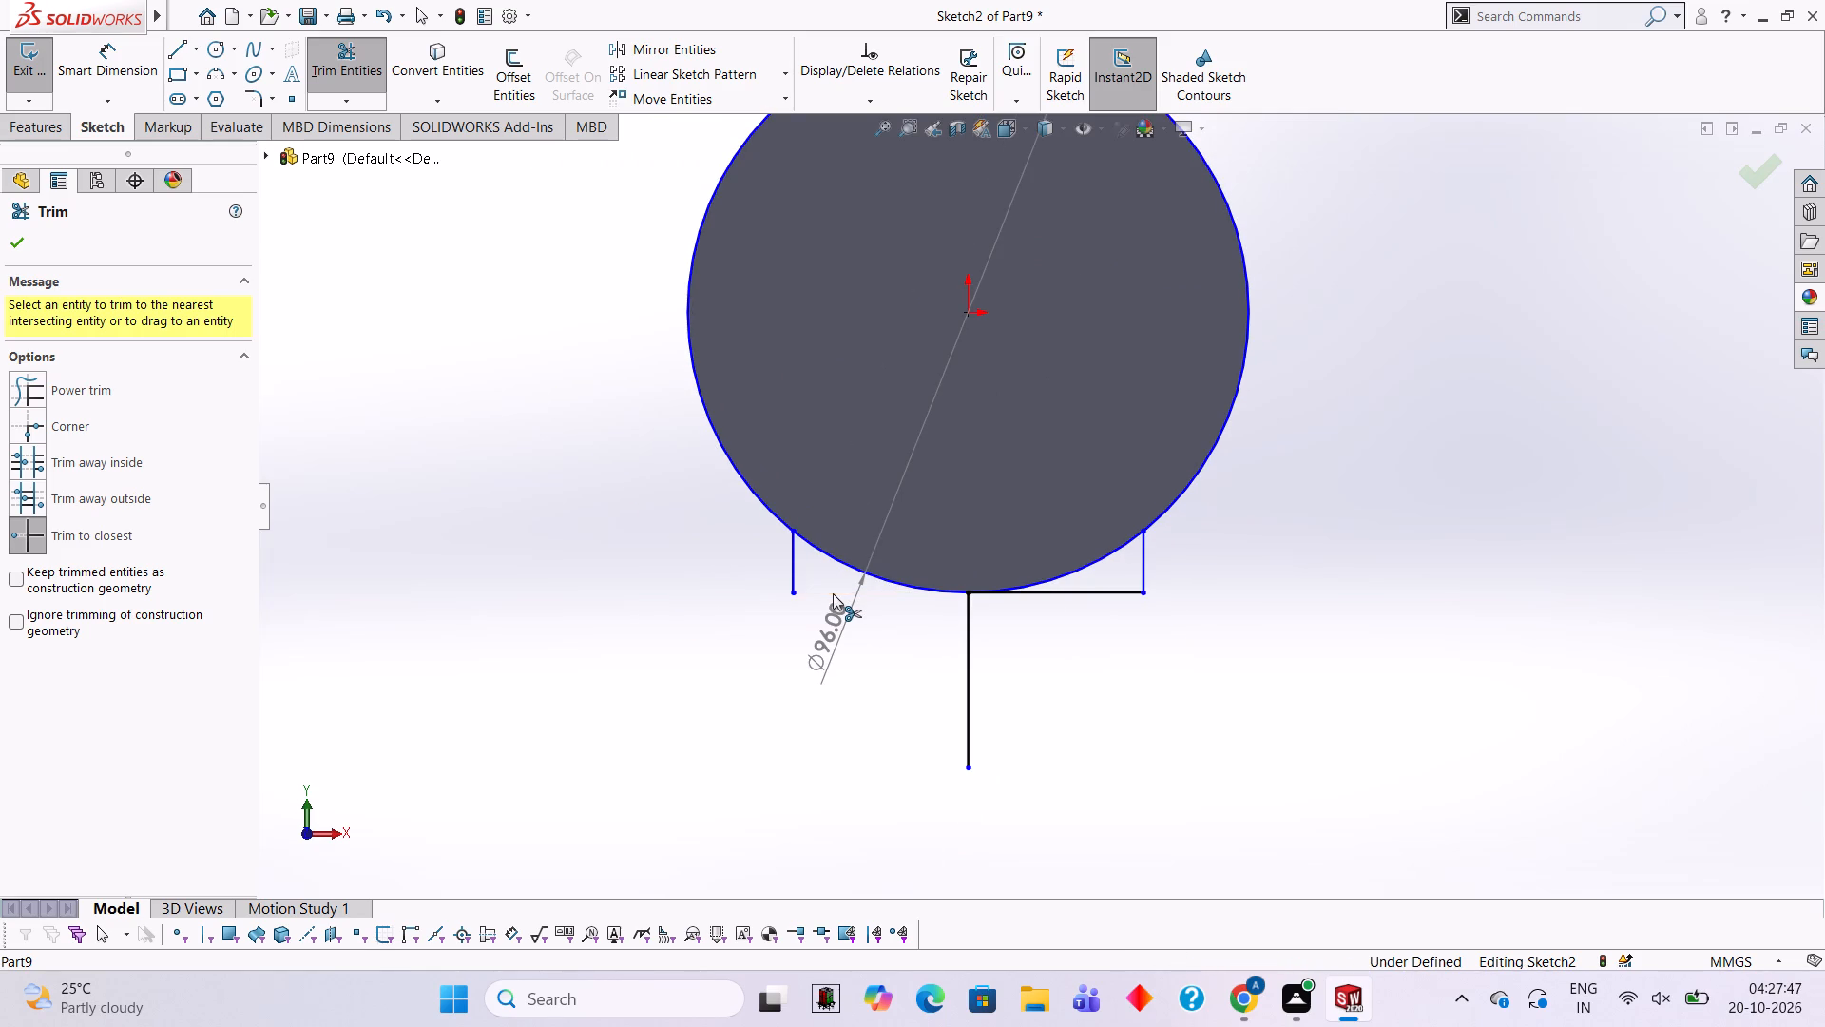
click(1077, 596)
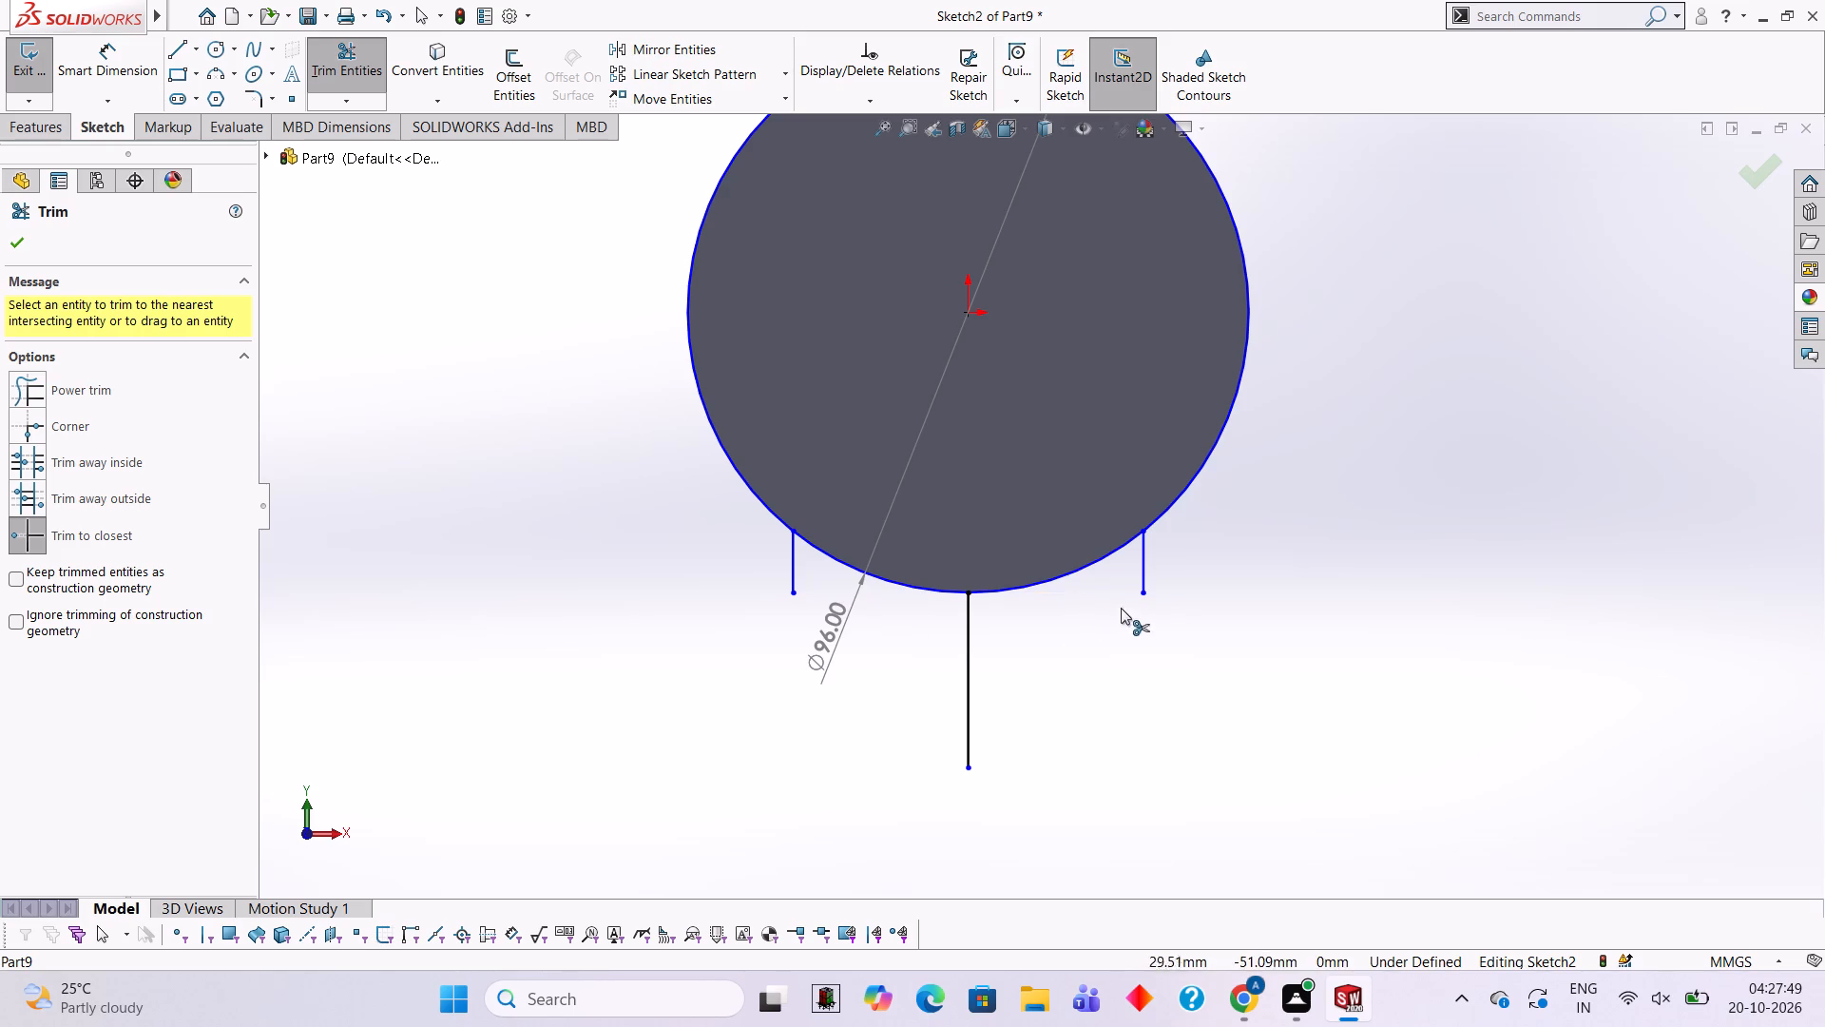
Join the lower ends of the two short vertical lines with a line chain running 30 mm down, 60 mm across and back up.
click(178, 57)
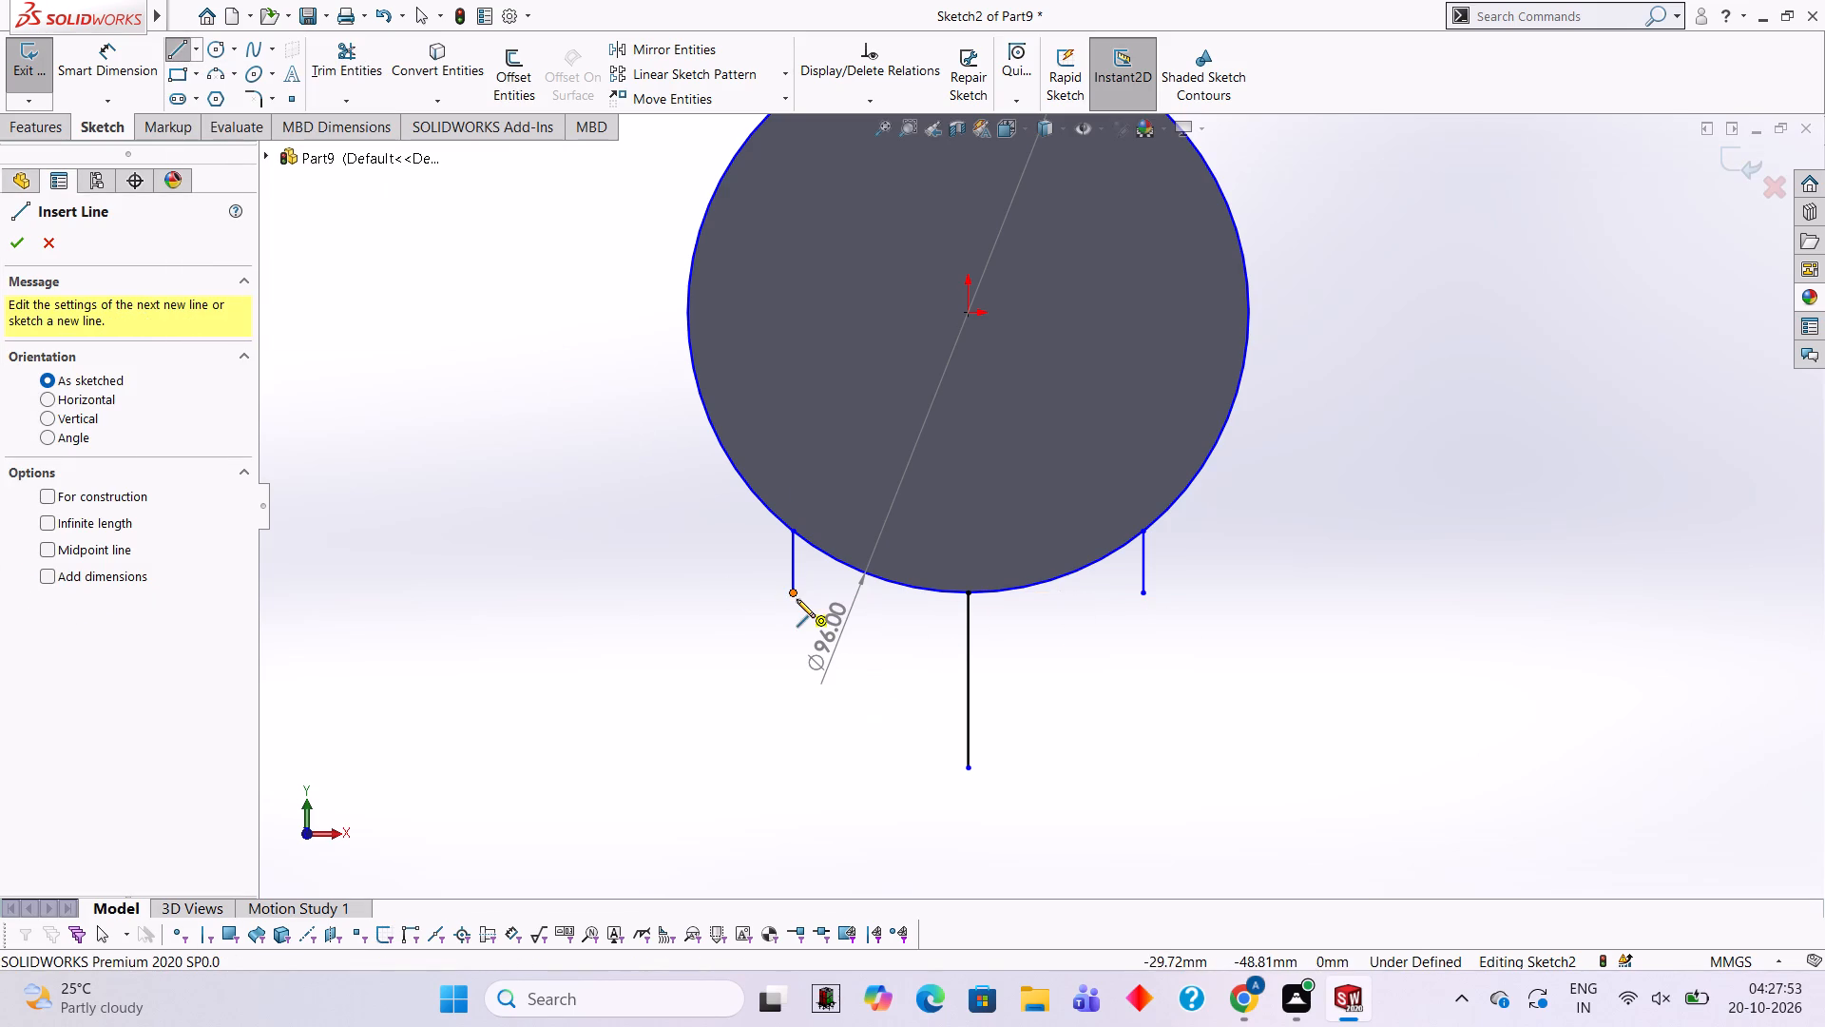
click(791, 596)
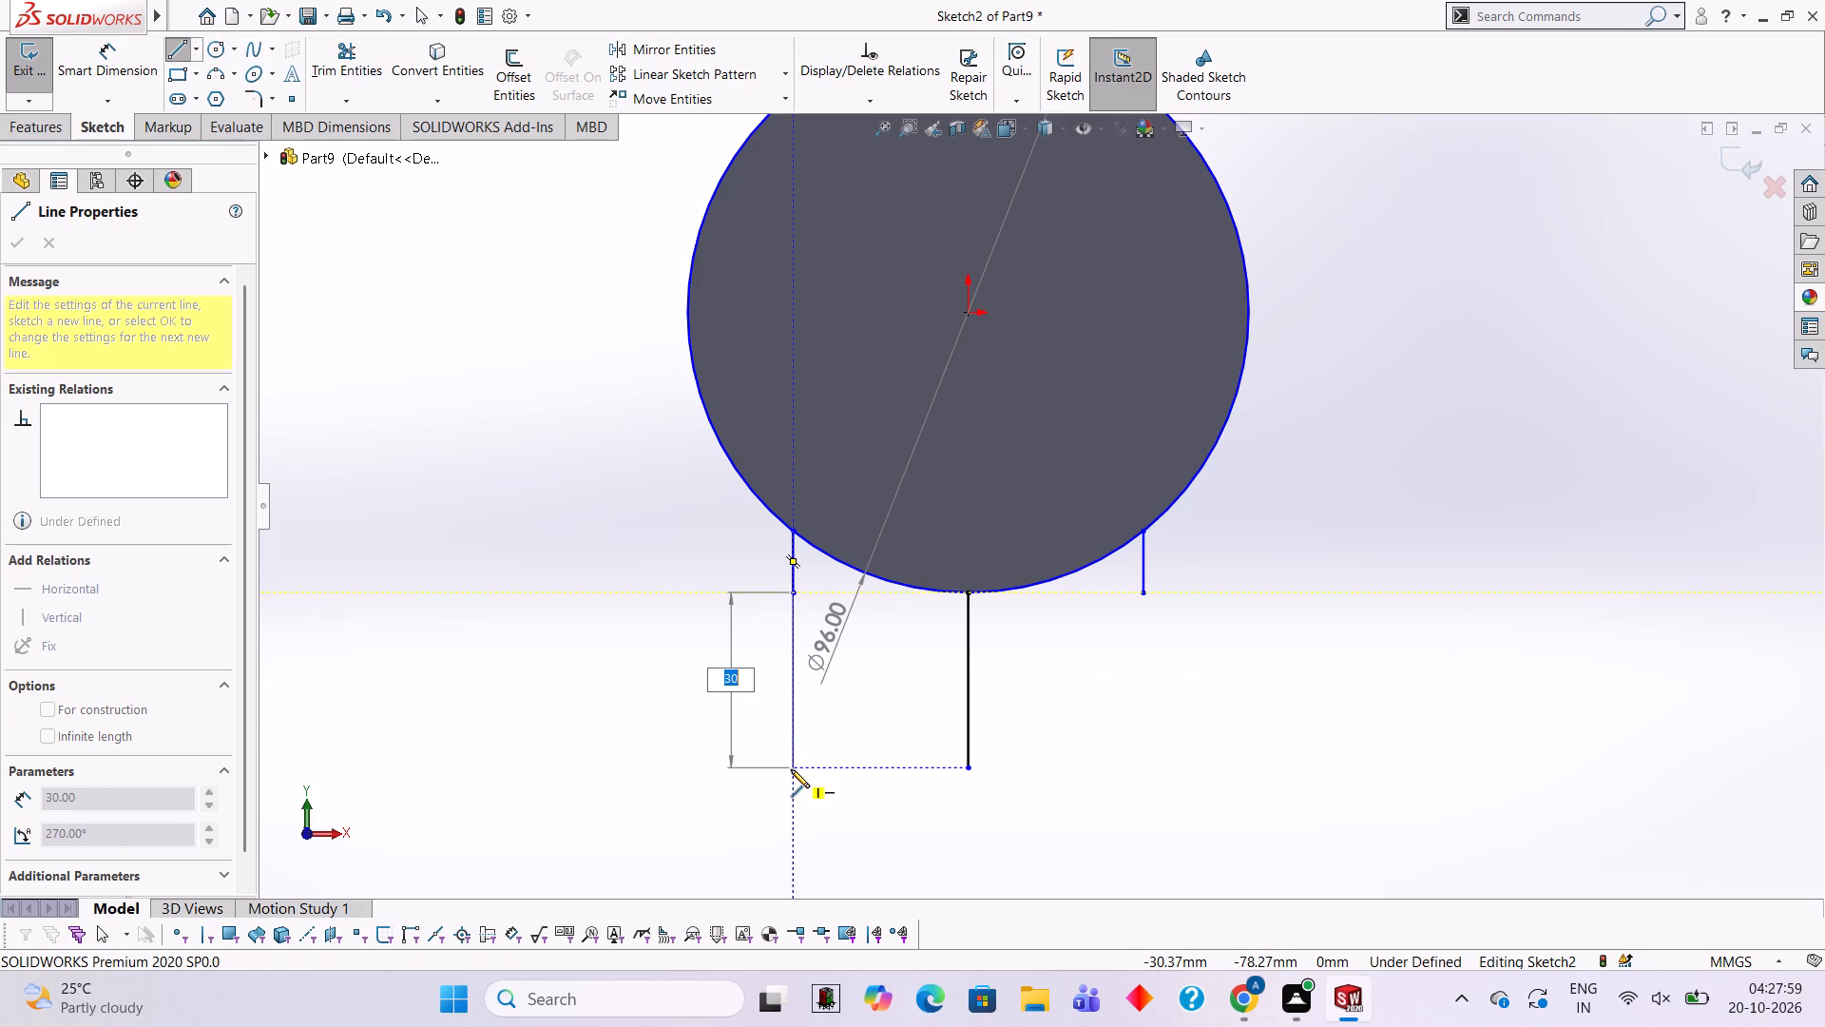
click(791, 769)
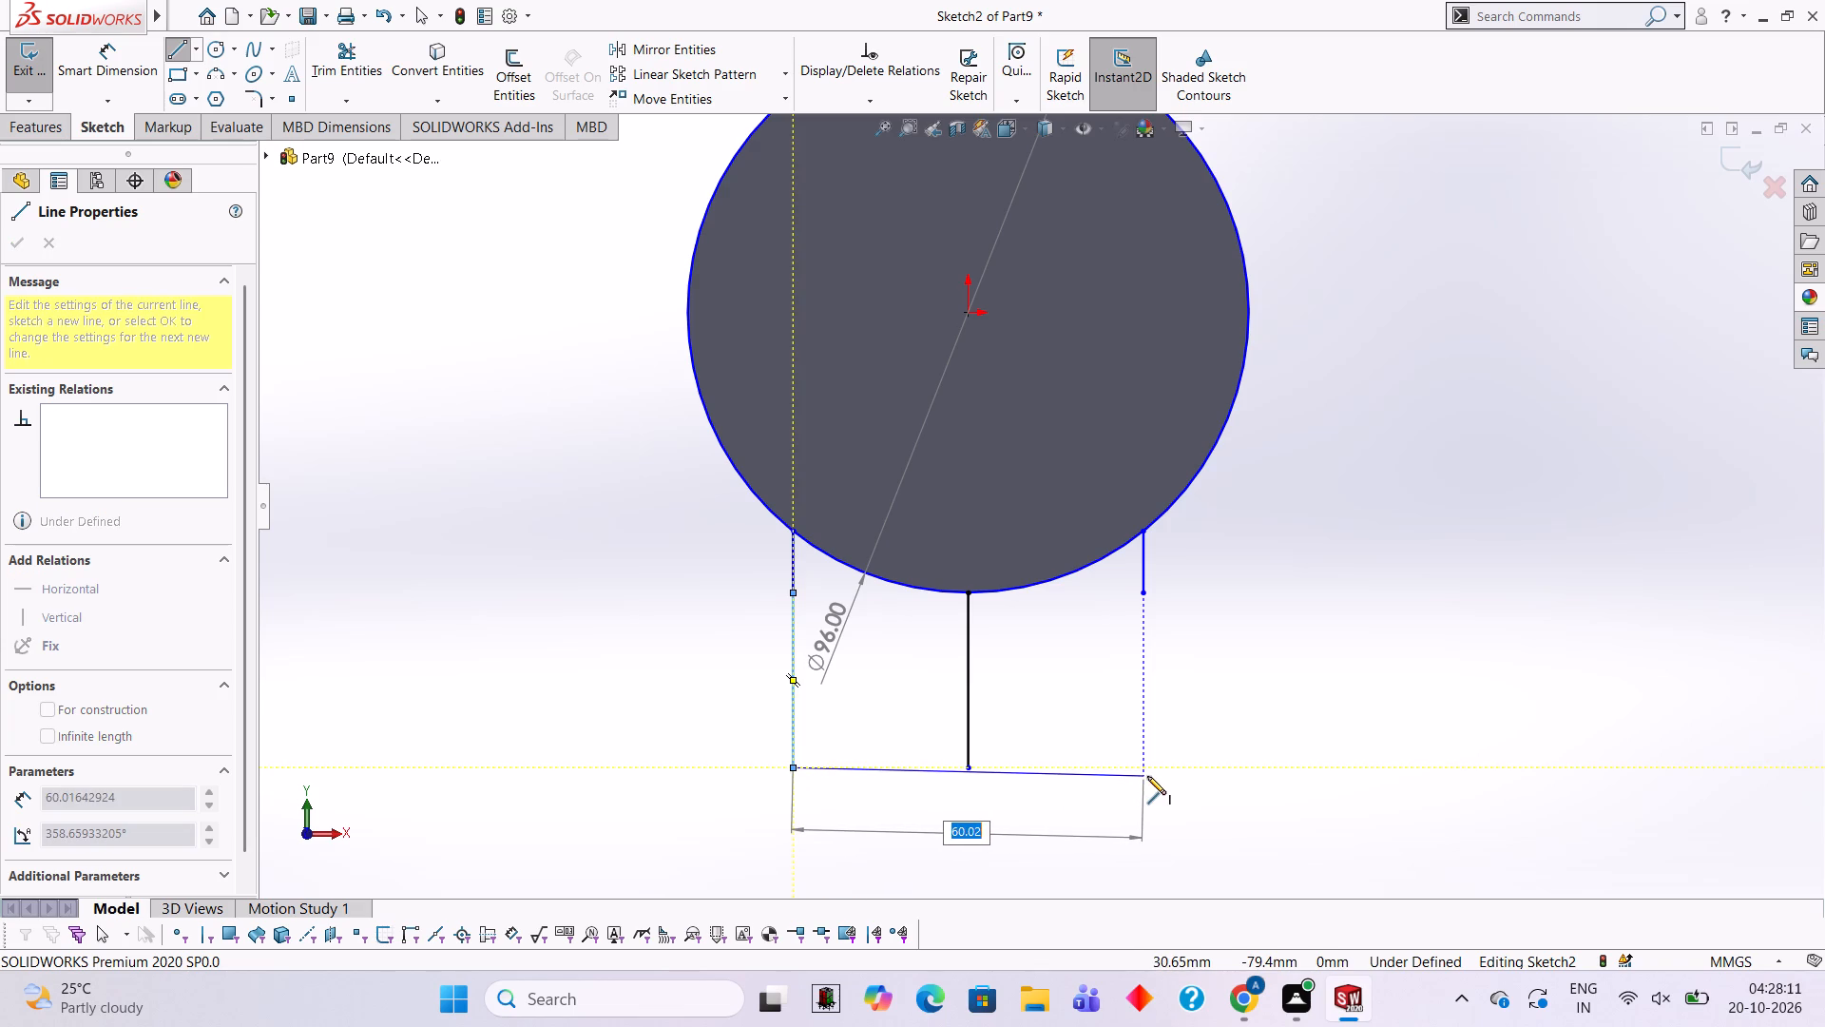
click(1143, 771)
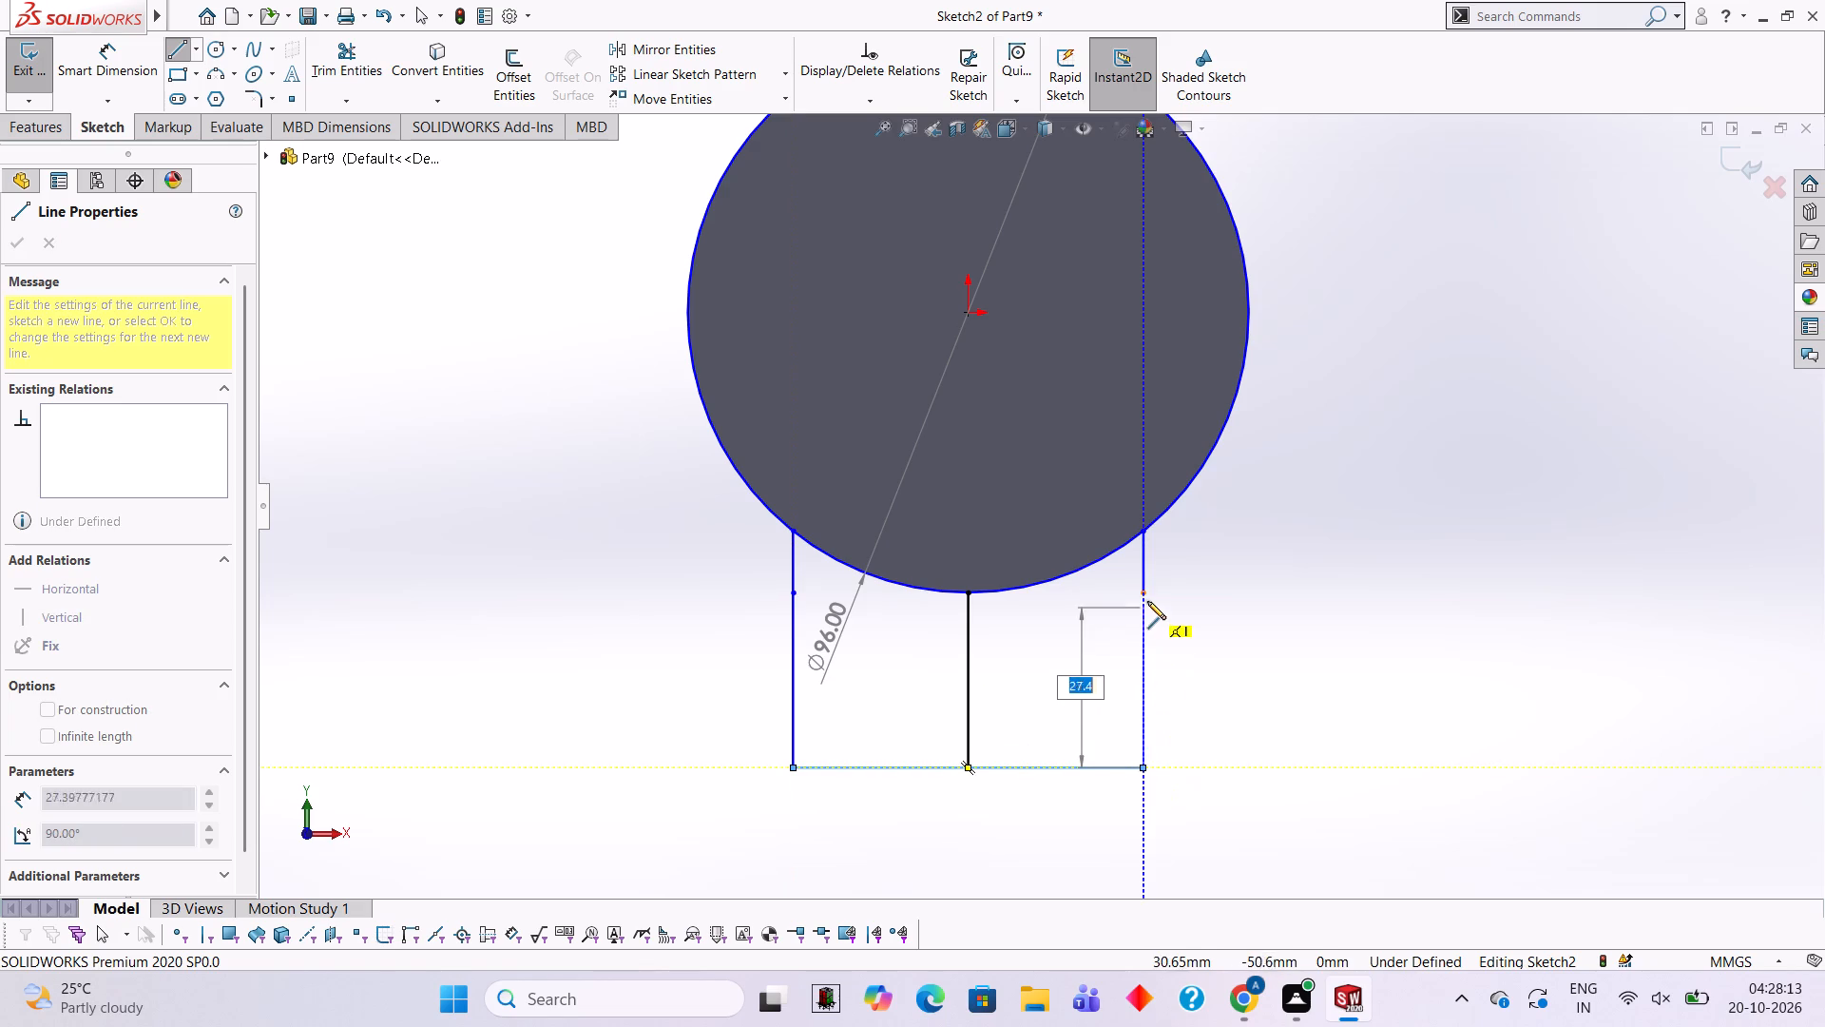
click(1146, 597)
key(Escape)
key(Escape)
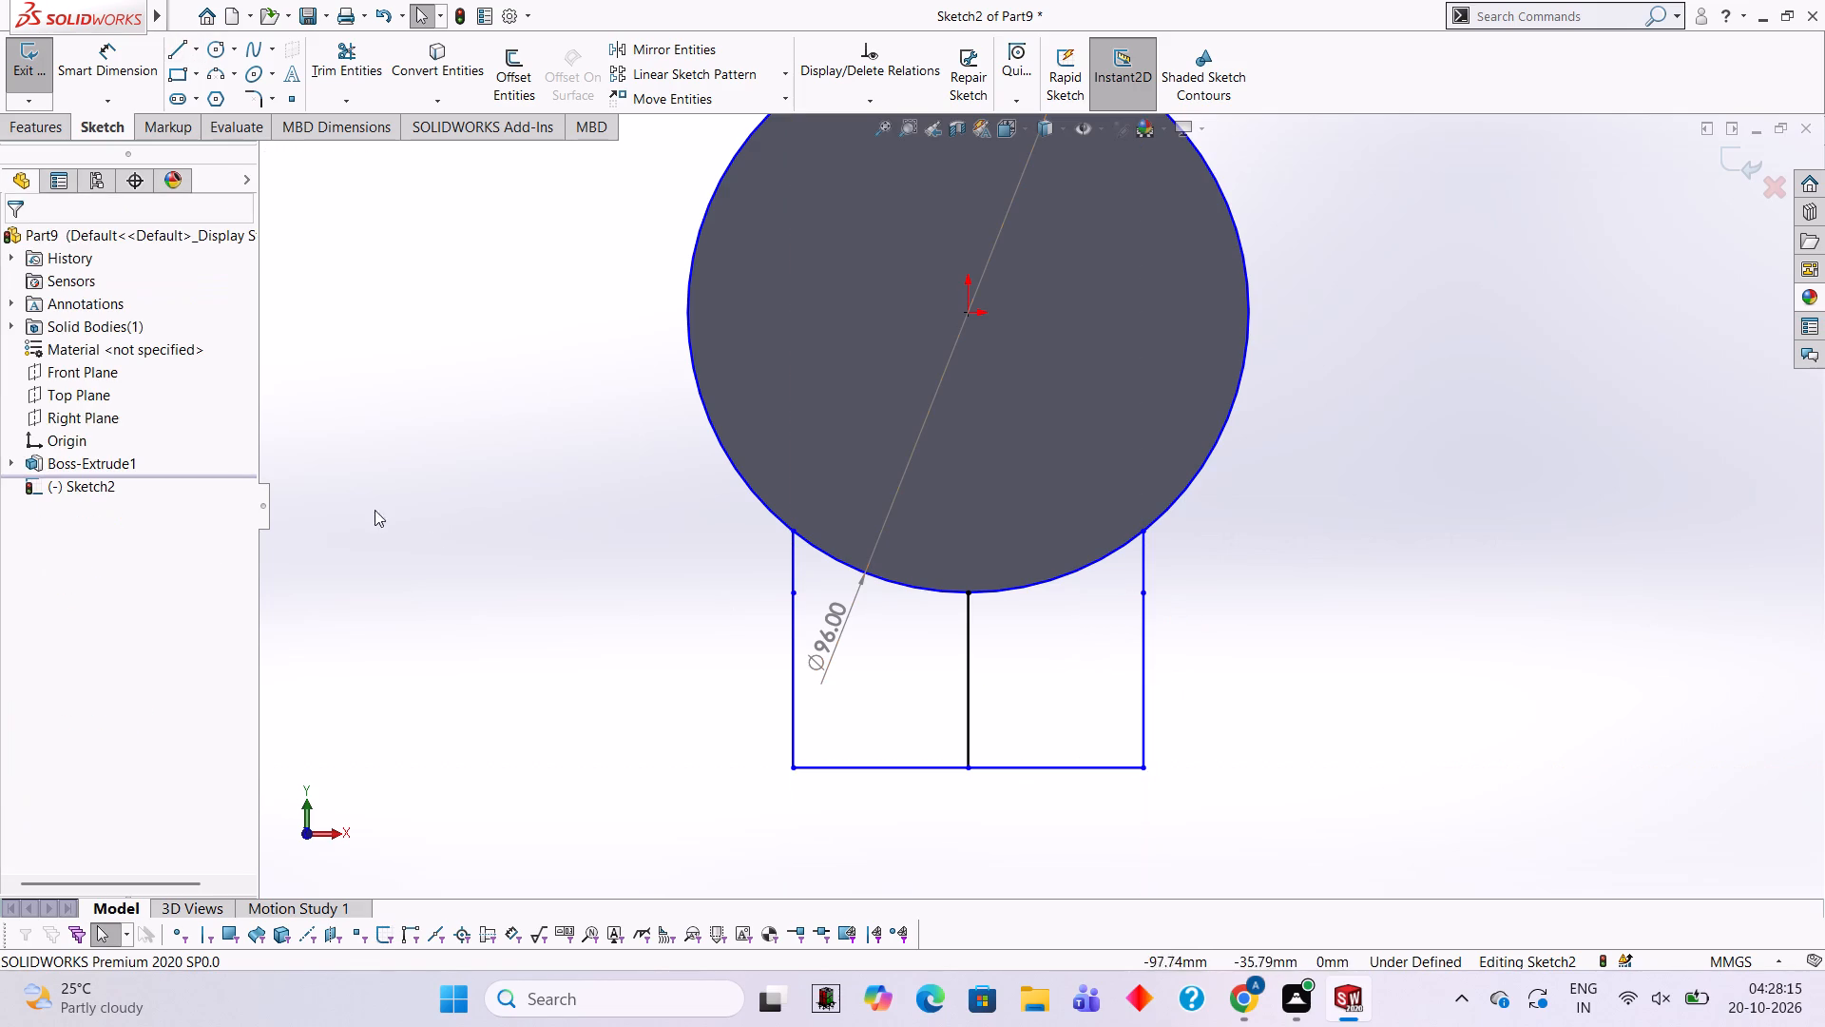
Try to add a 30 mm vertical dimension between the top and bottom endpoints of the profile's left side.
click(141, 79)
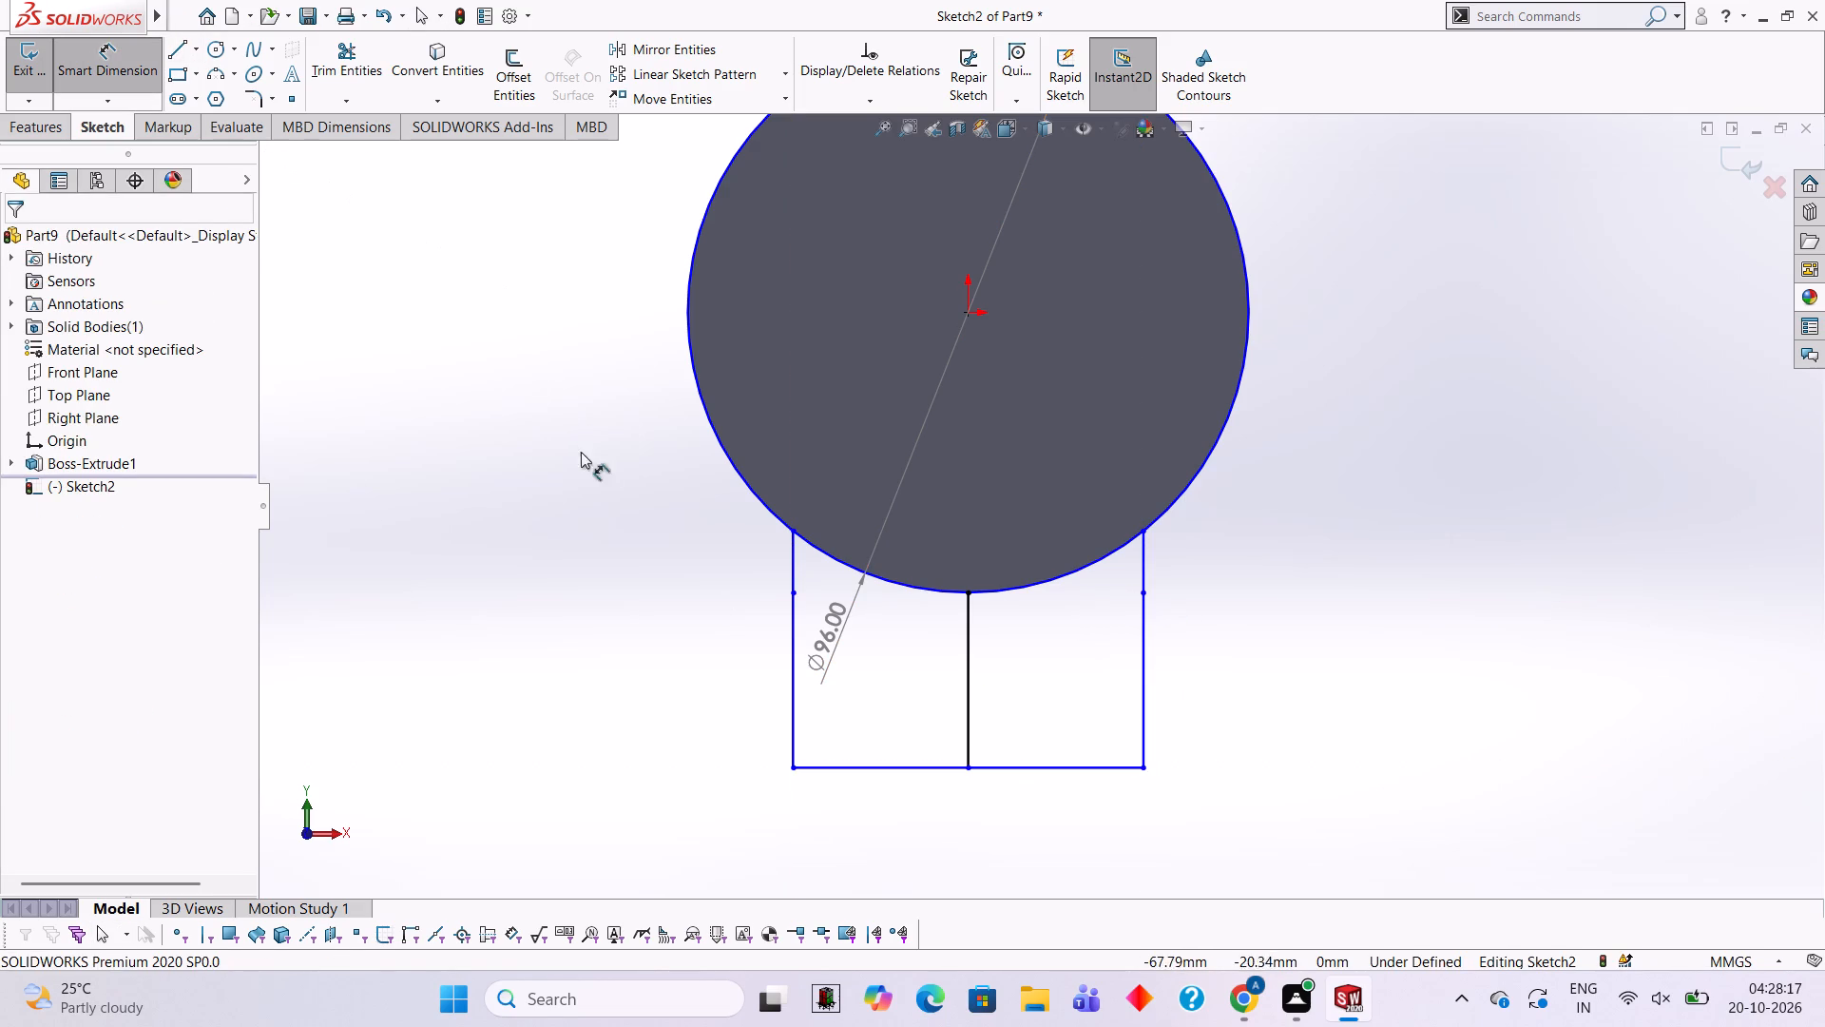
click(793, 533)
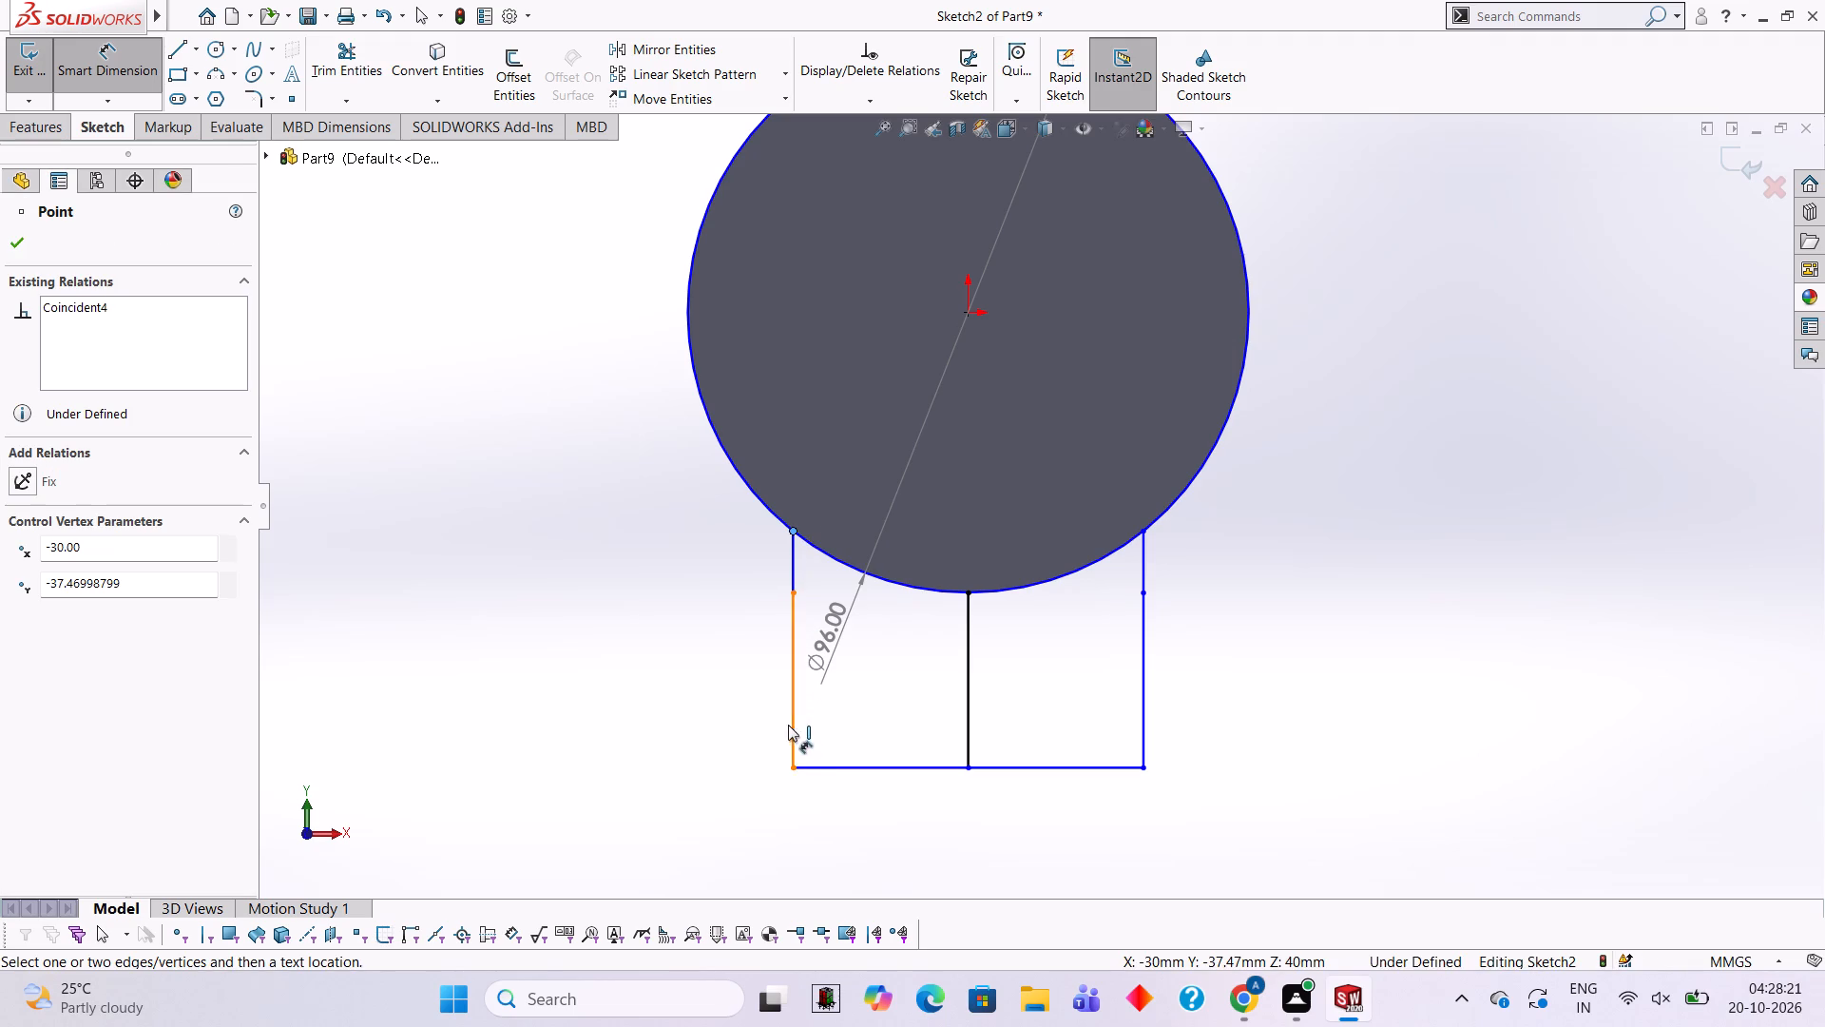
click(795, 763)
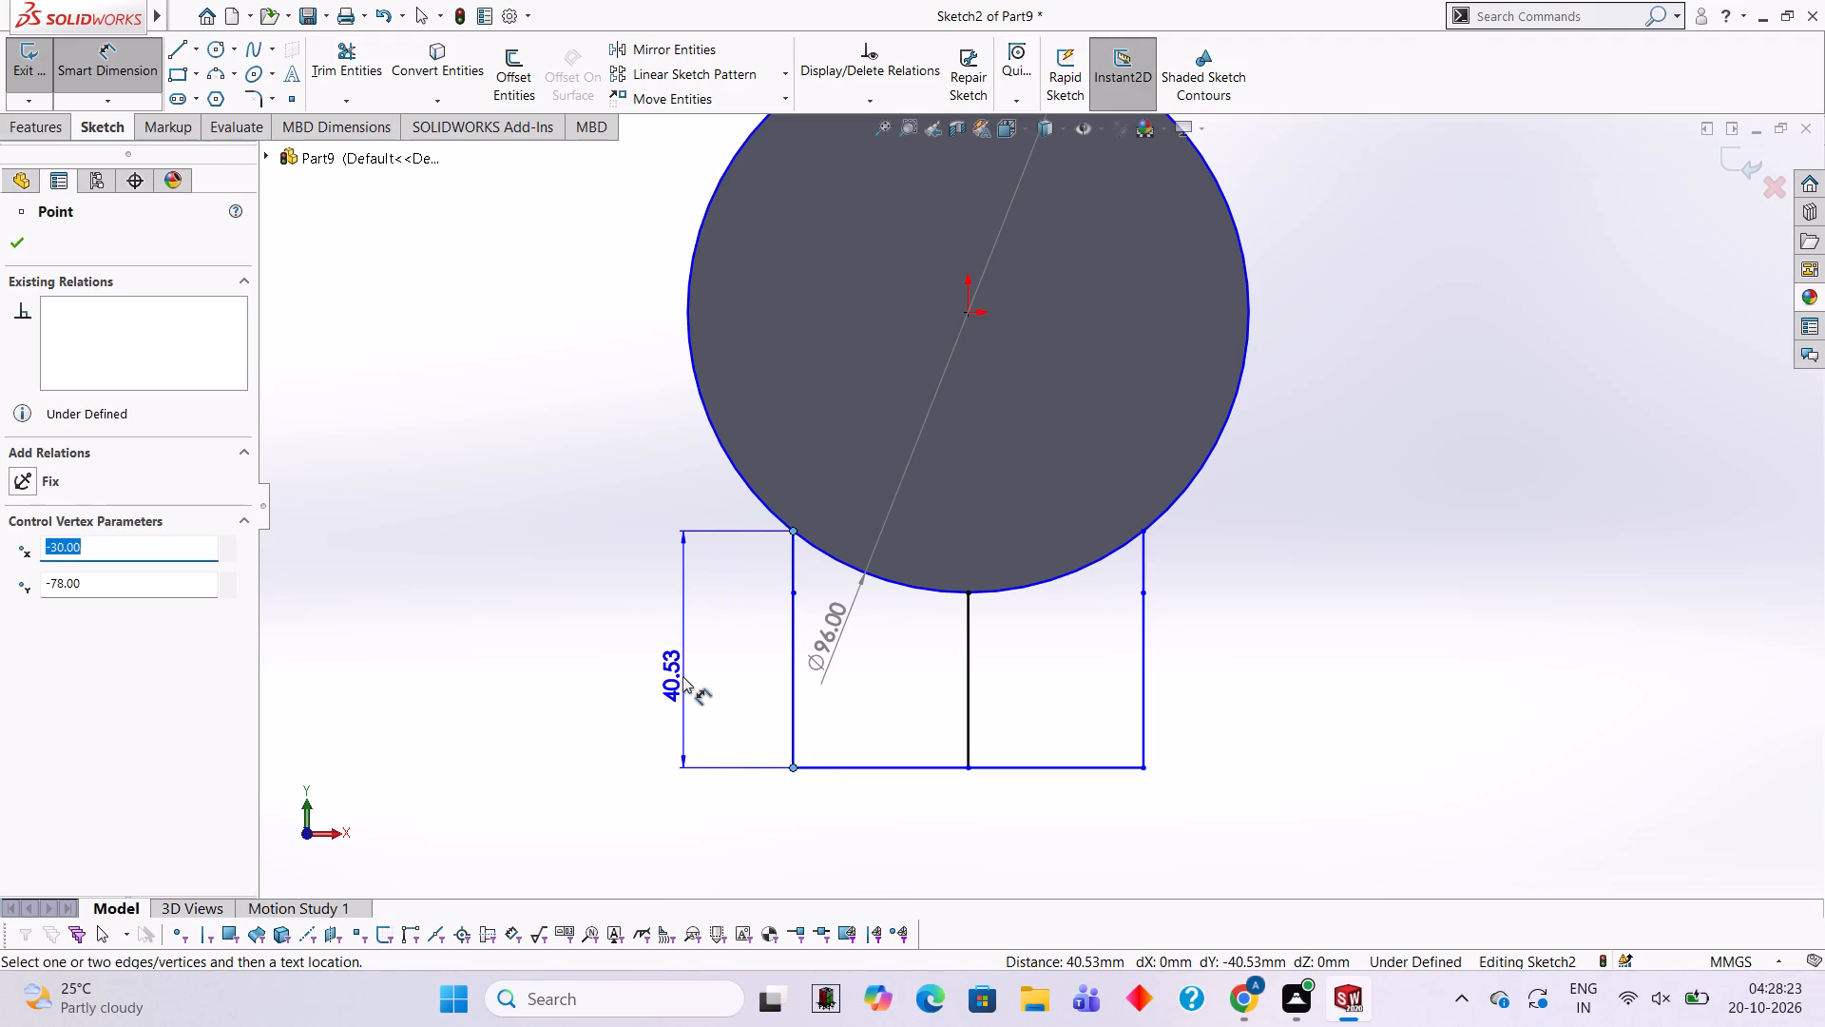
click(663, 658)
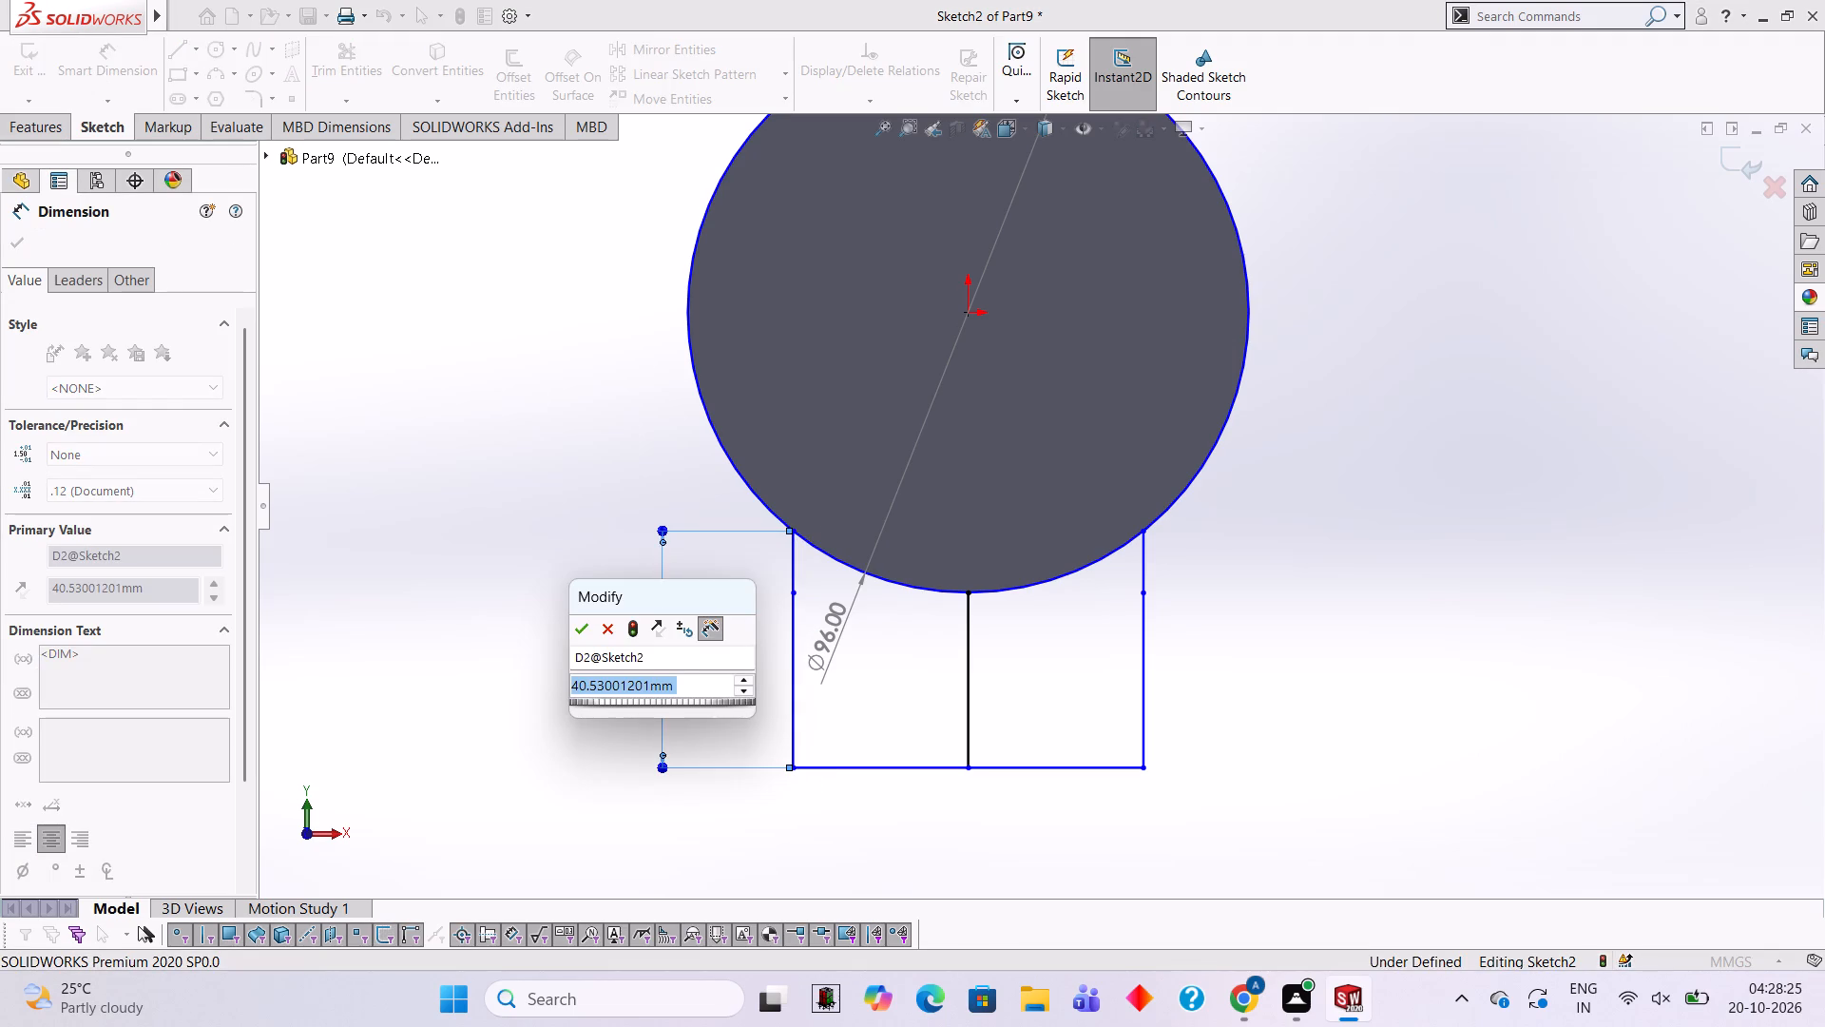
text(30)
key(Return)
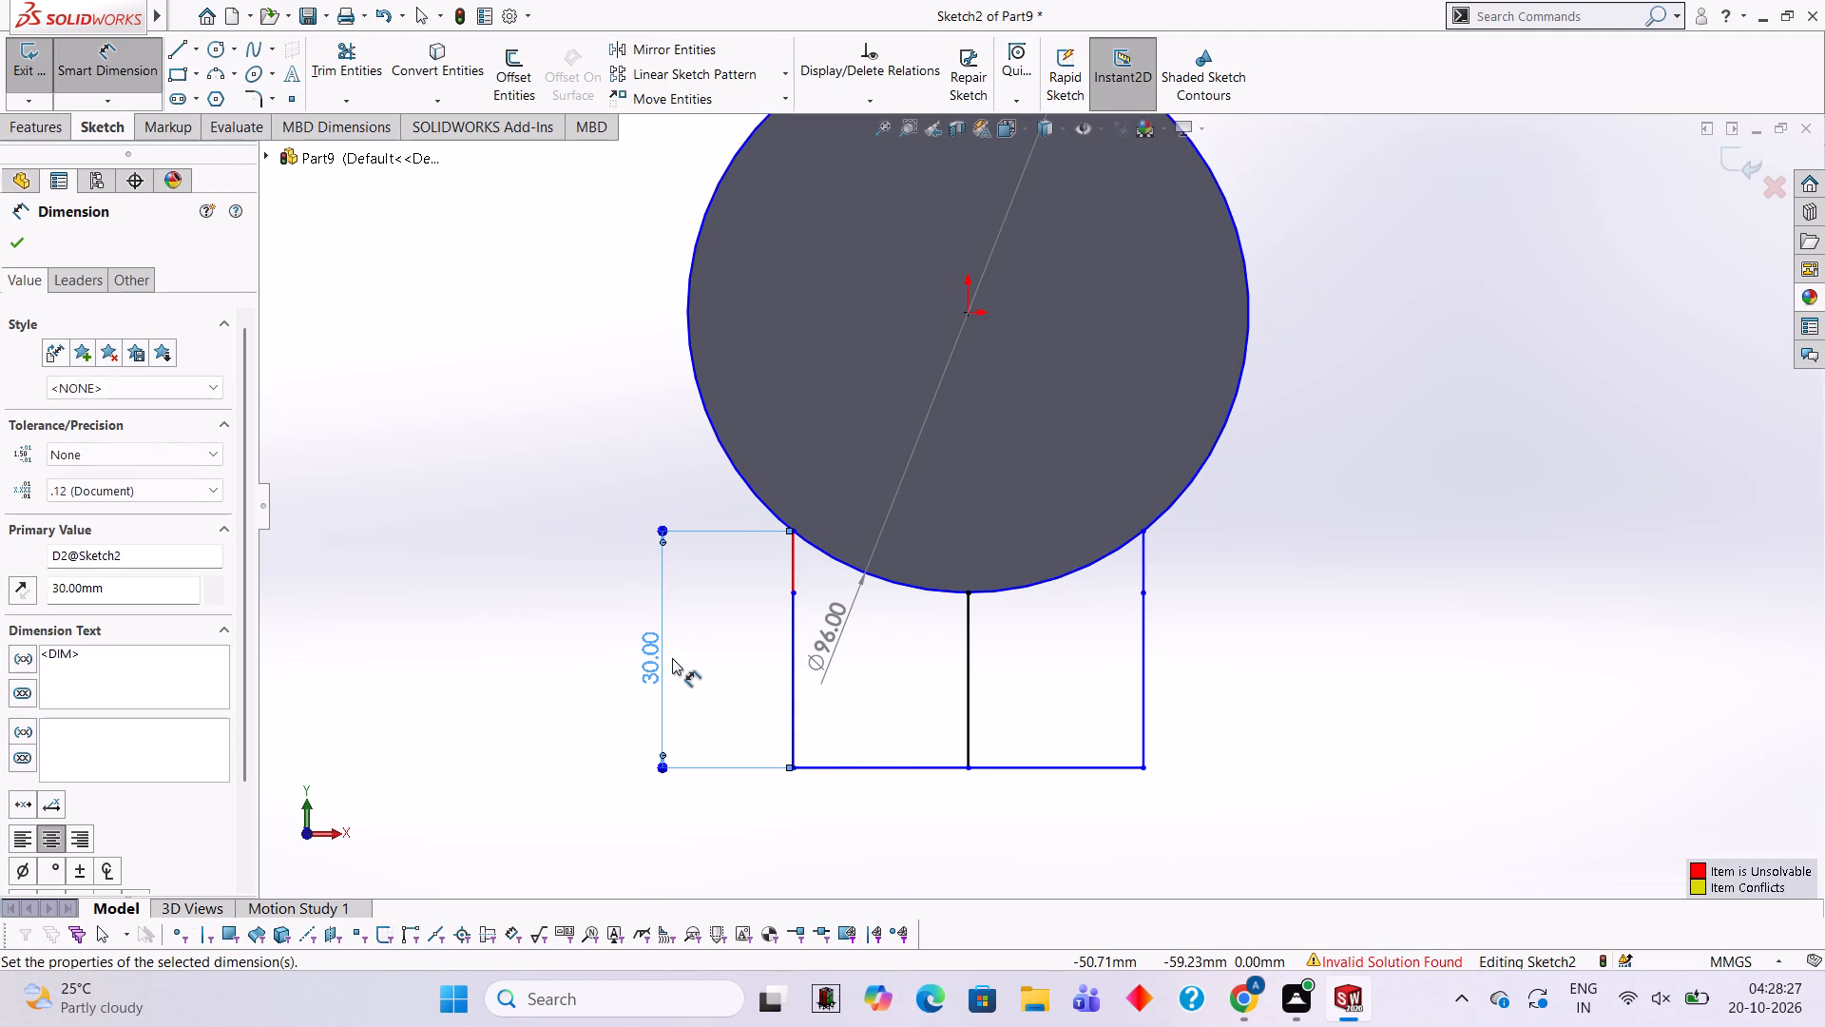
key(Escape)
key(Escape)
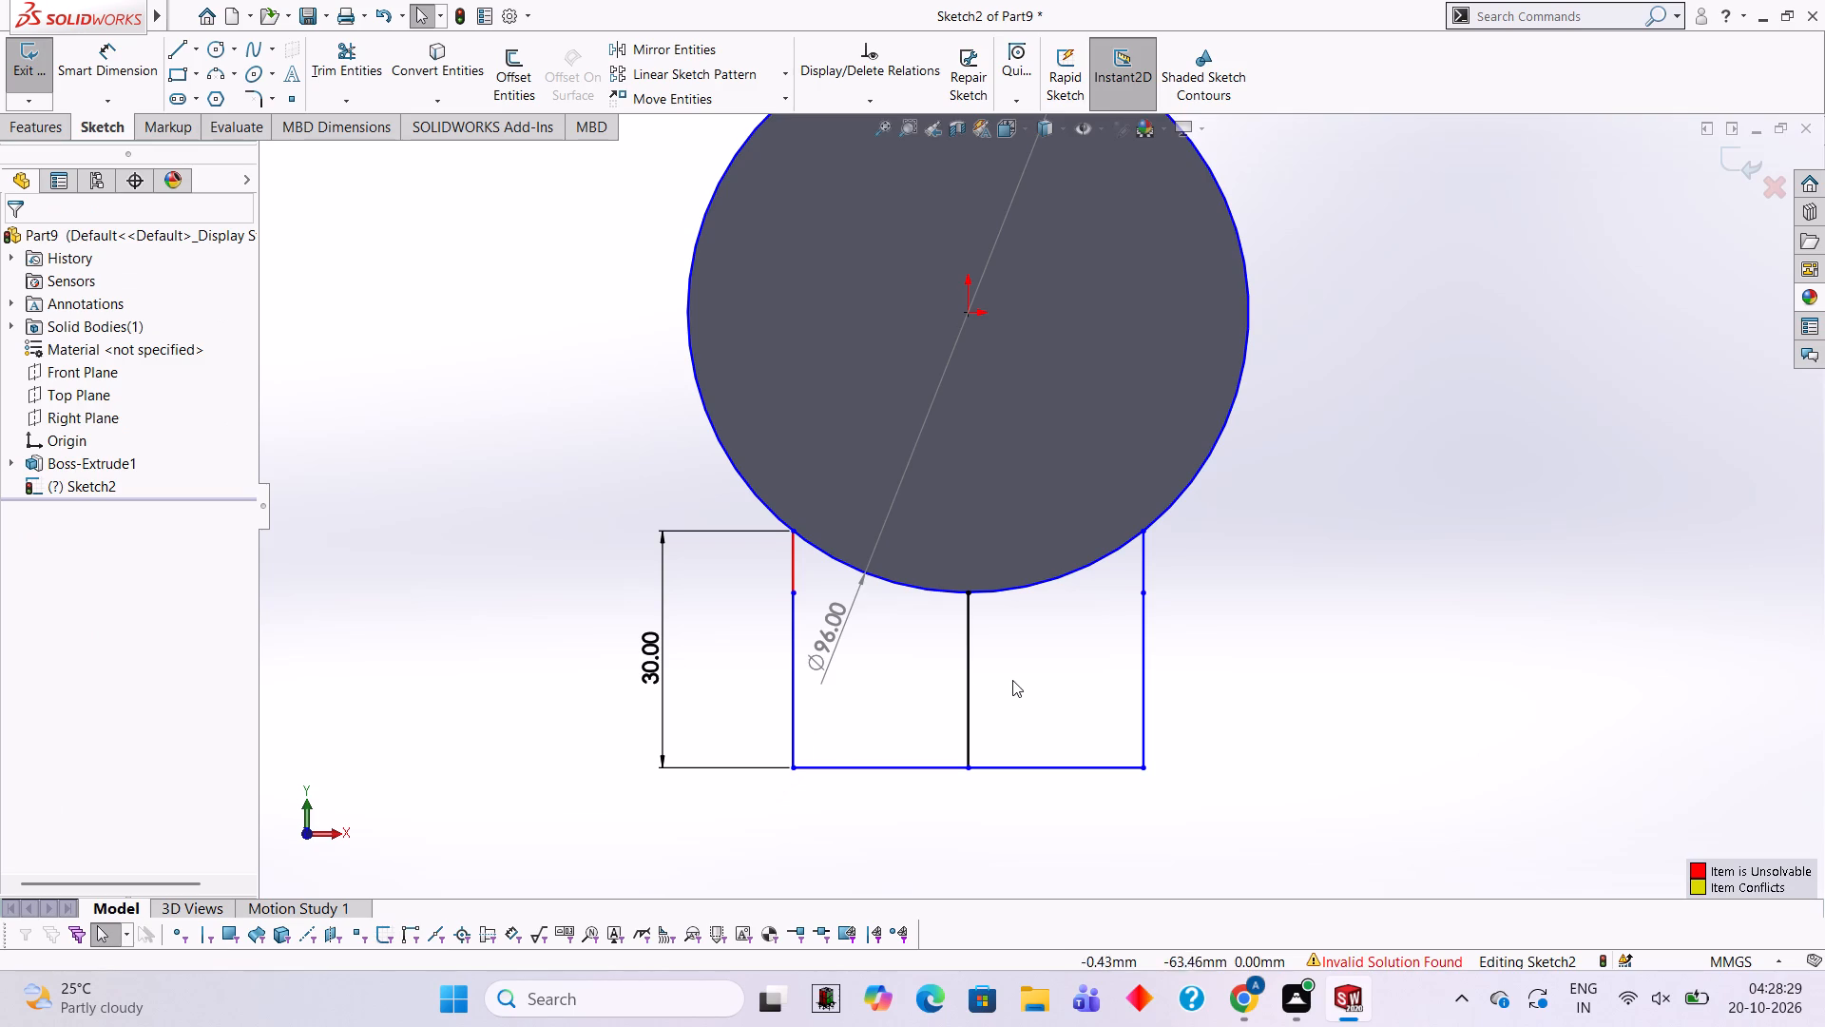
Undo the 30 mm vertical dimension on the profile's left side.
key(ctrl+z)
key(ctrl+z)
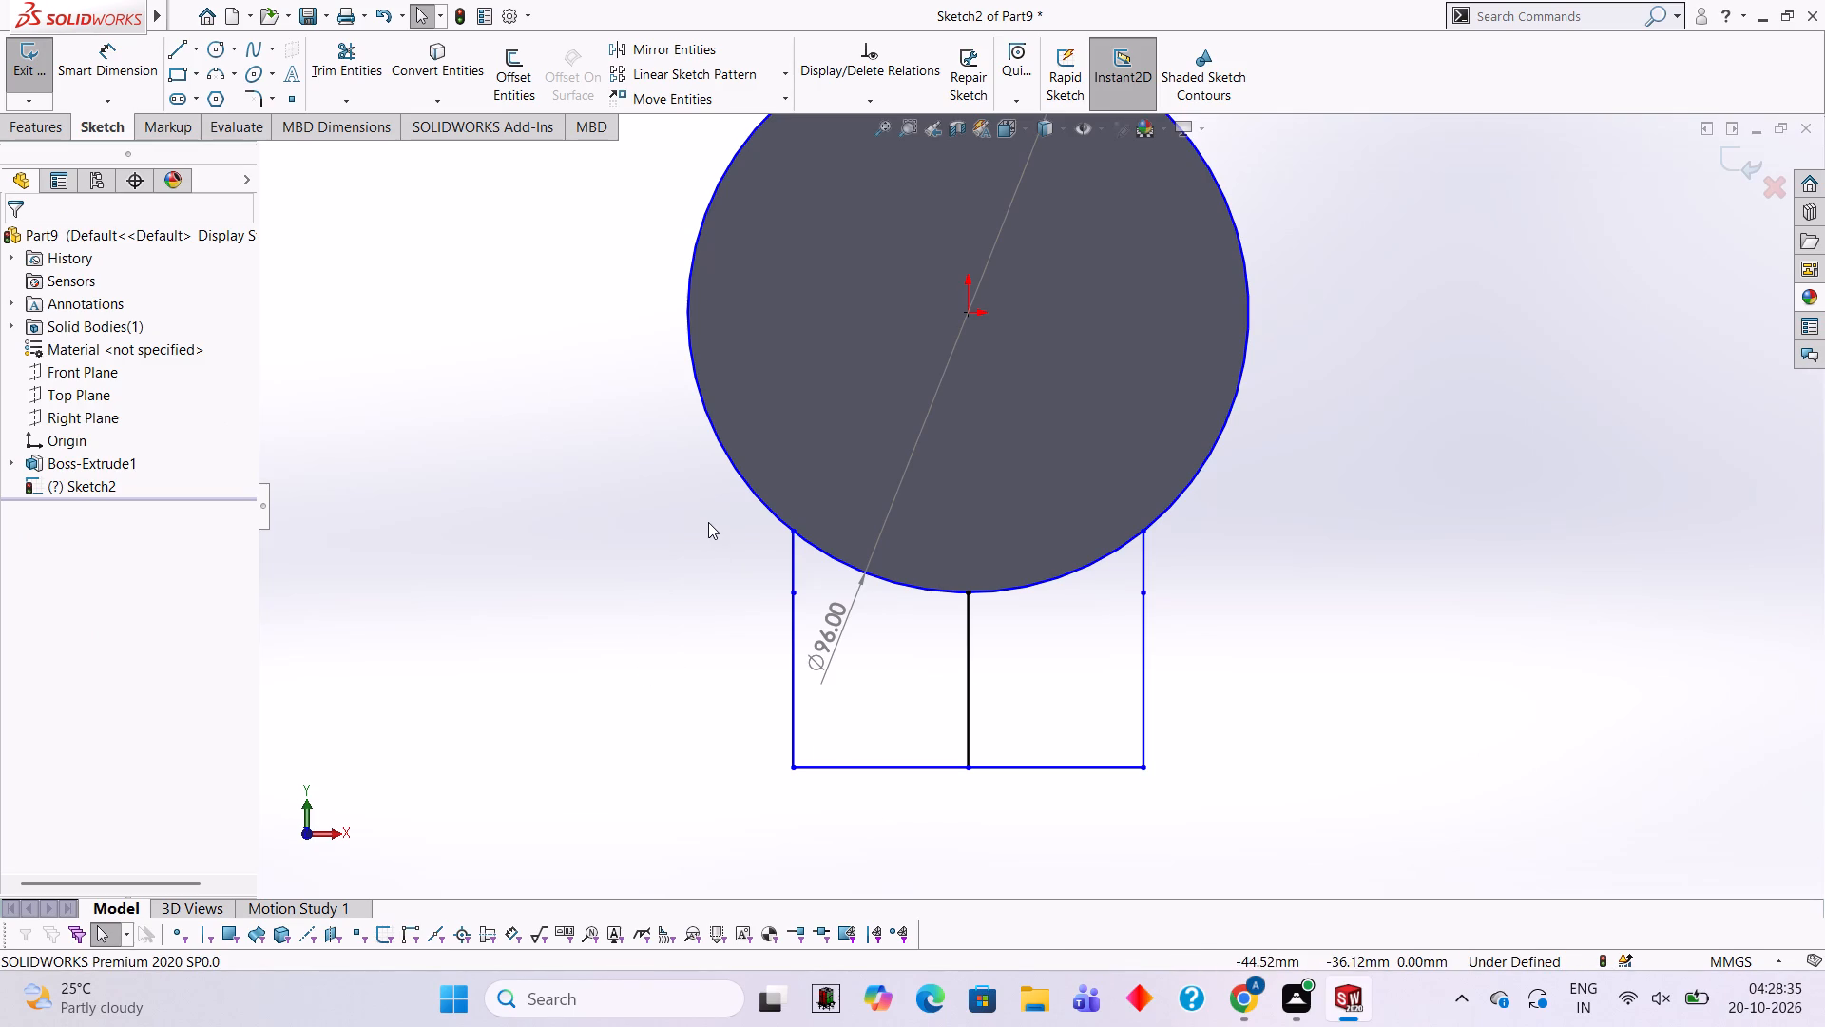
Trim away the 30 mm lower portion of the profile's left side and delete its 60 mm bottom line, keeping the short left segment at the circle.
click(351, 87)
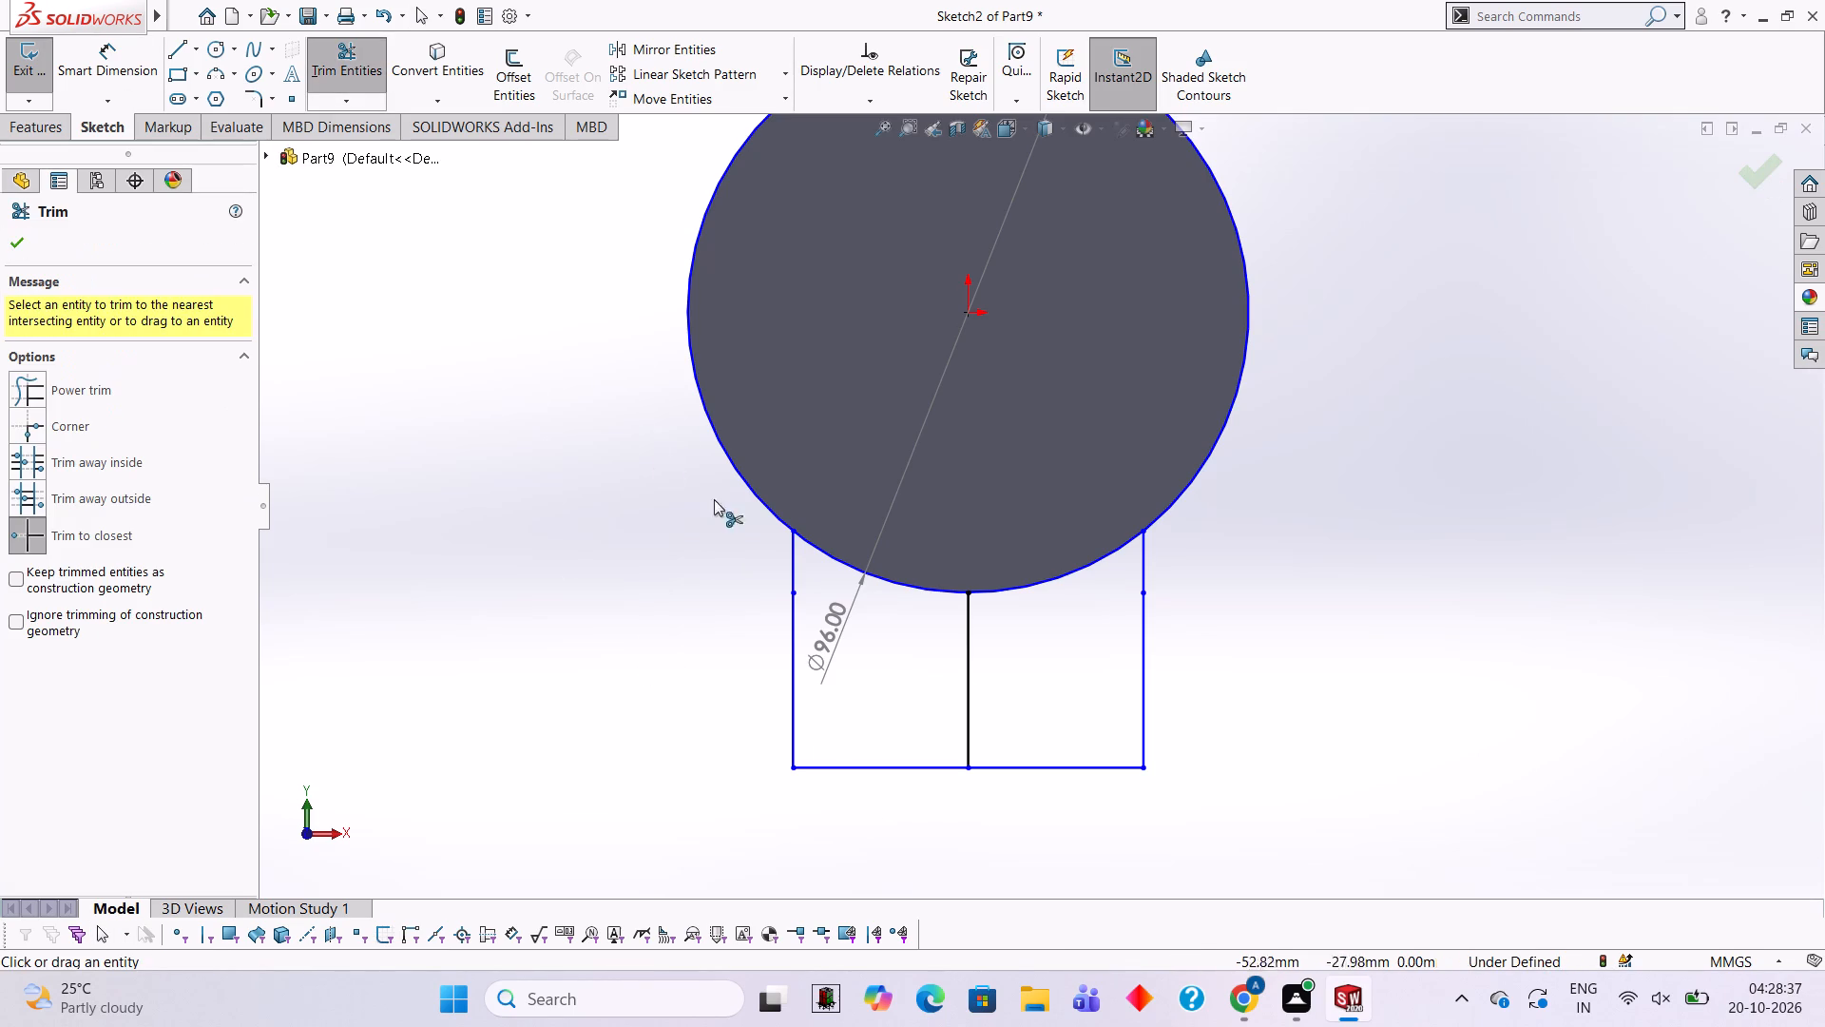
click(792, 663)
click(793, 577)
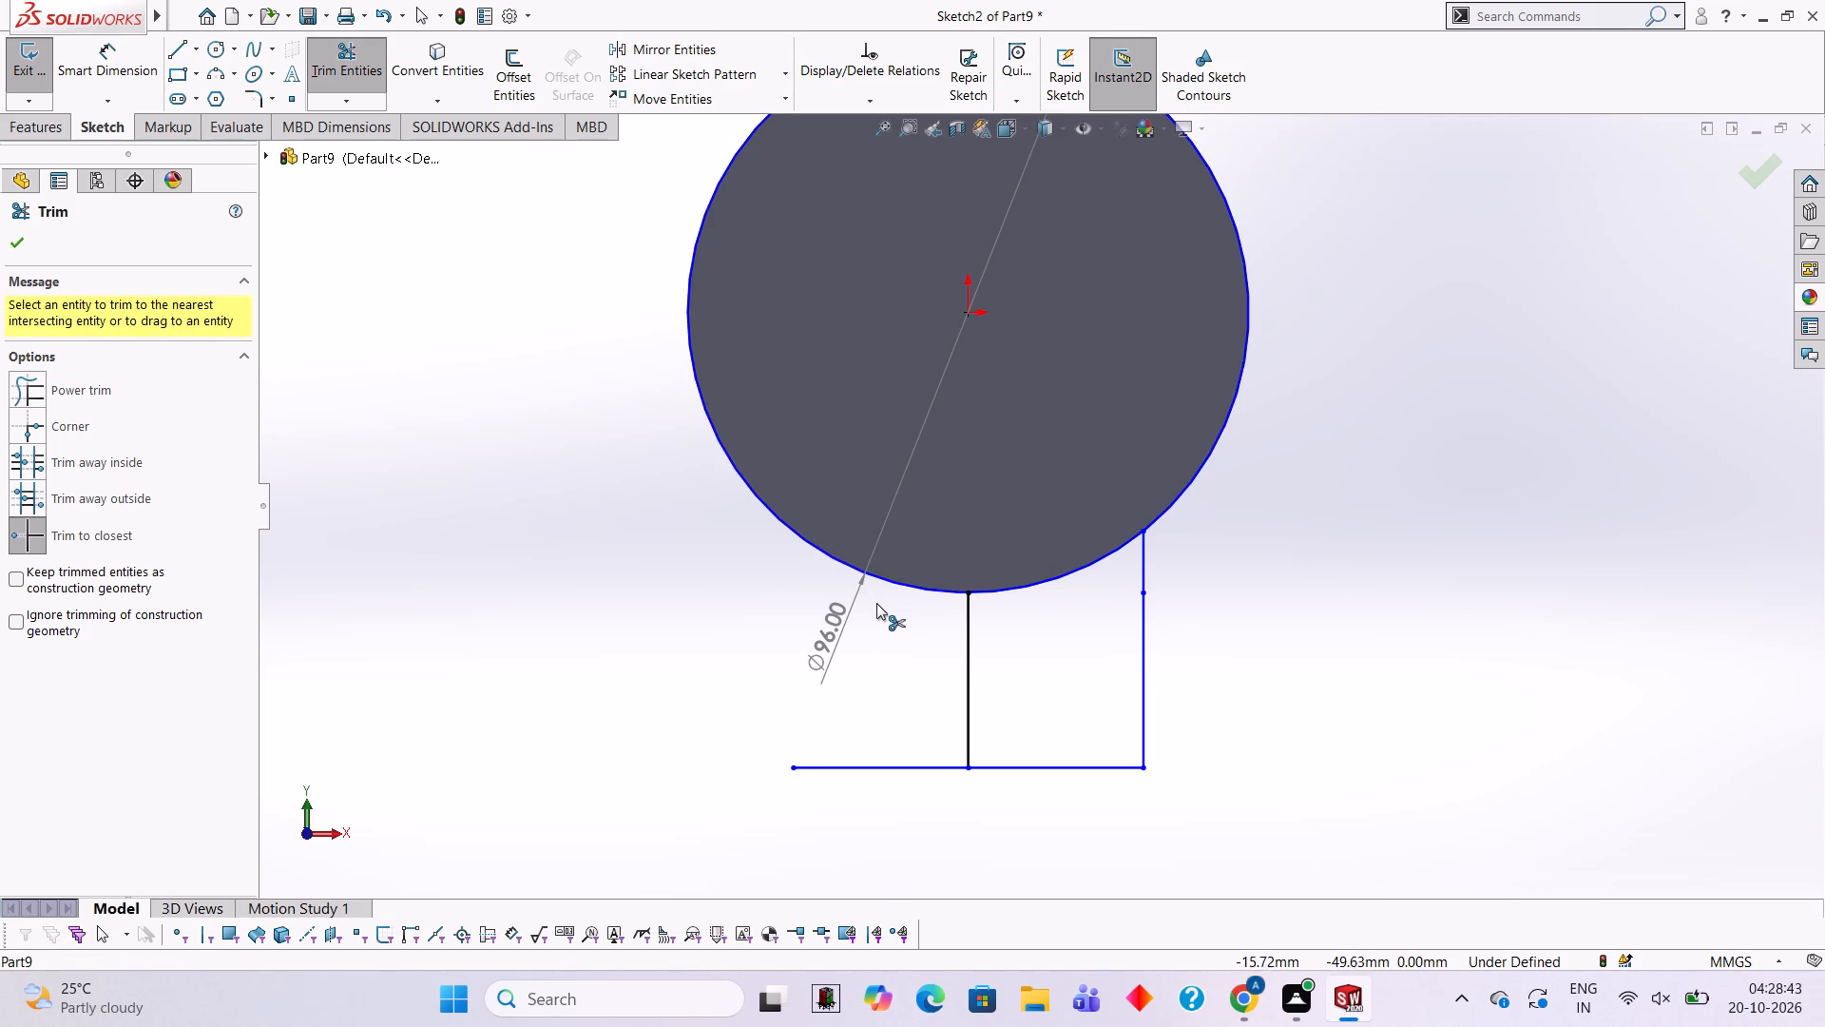
key(ctrl+z)
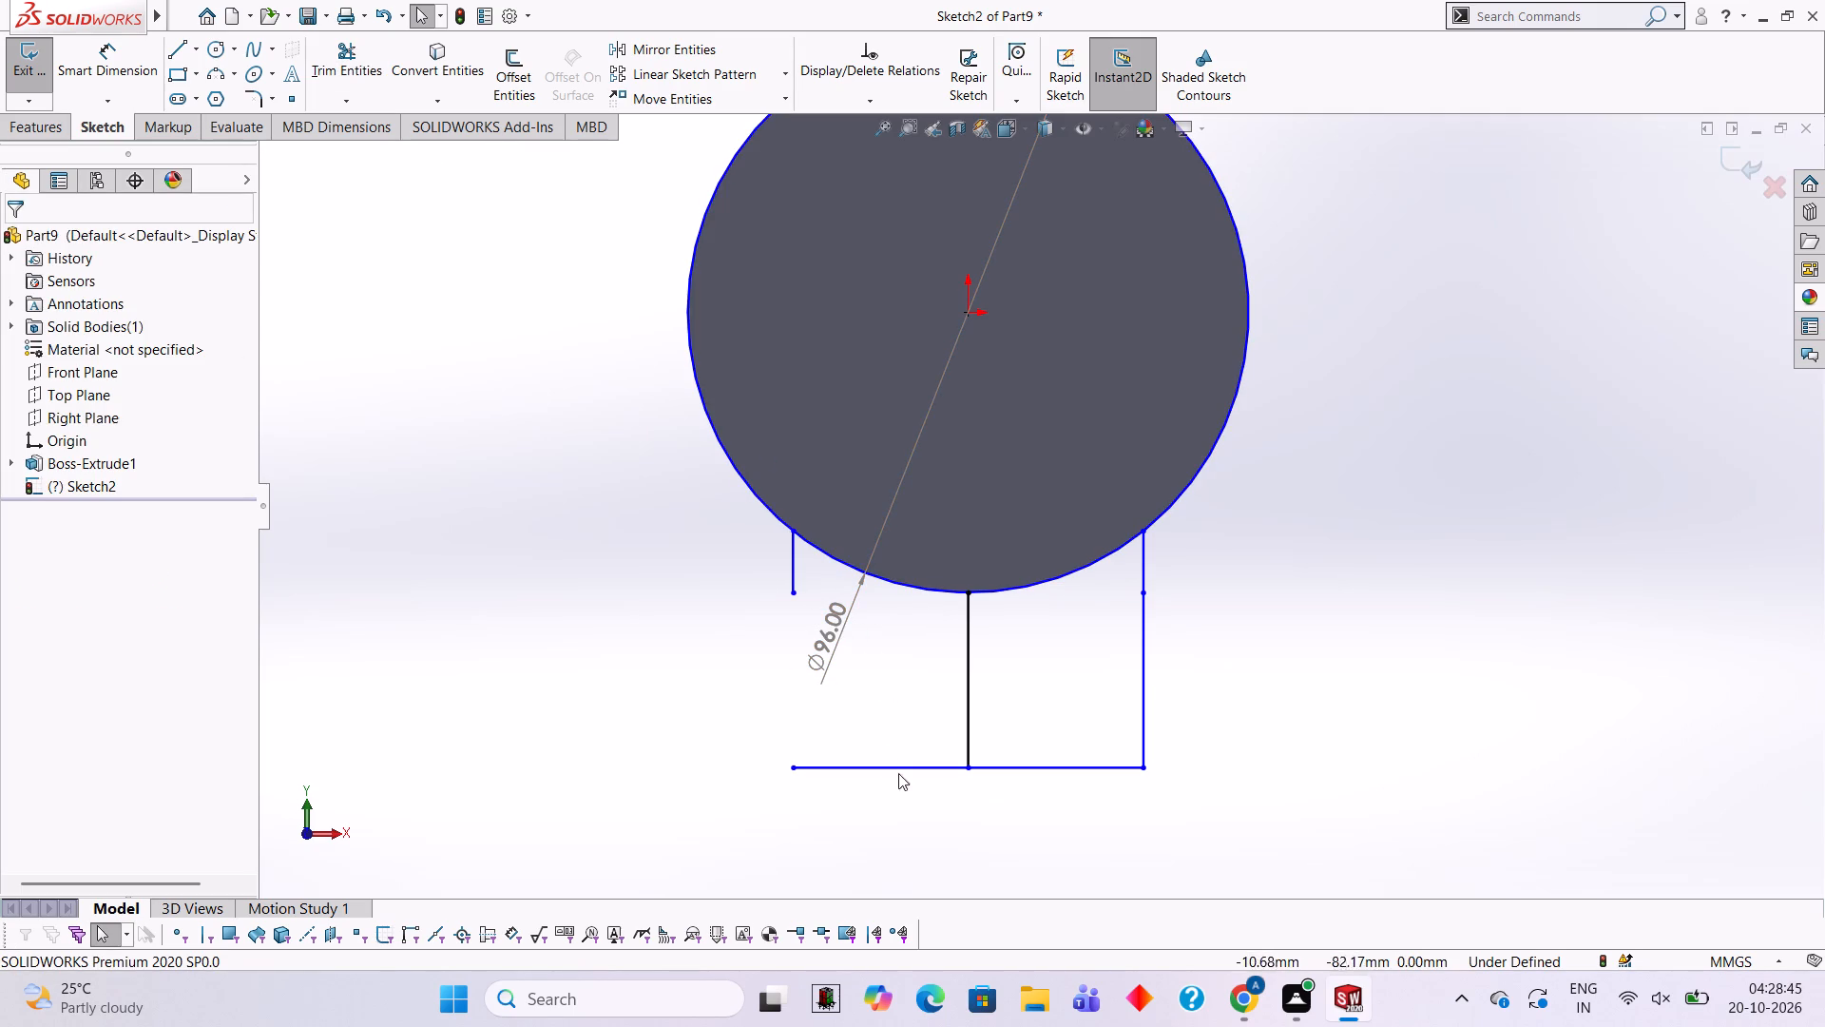
click(902, 771)
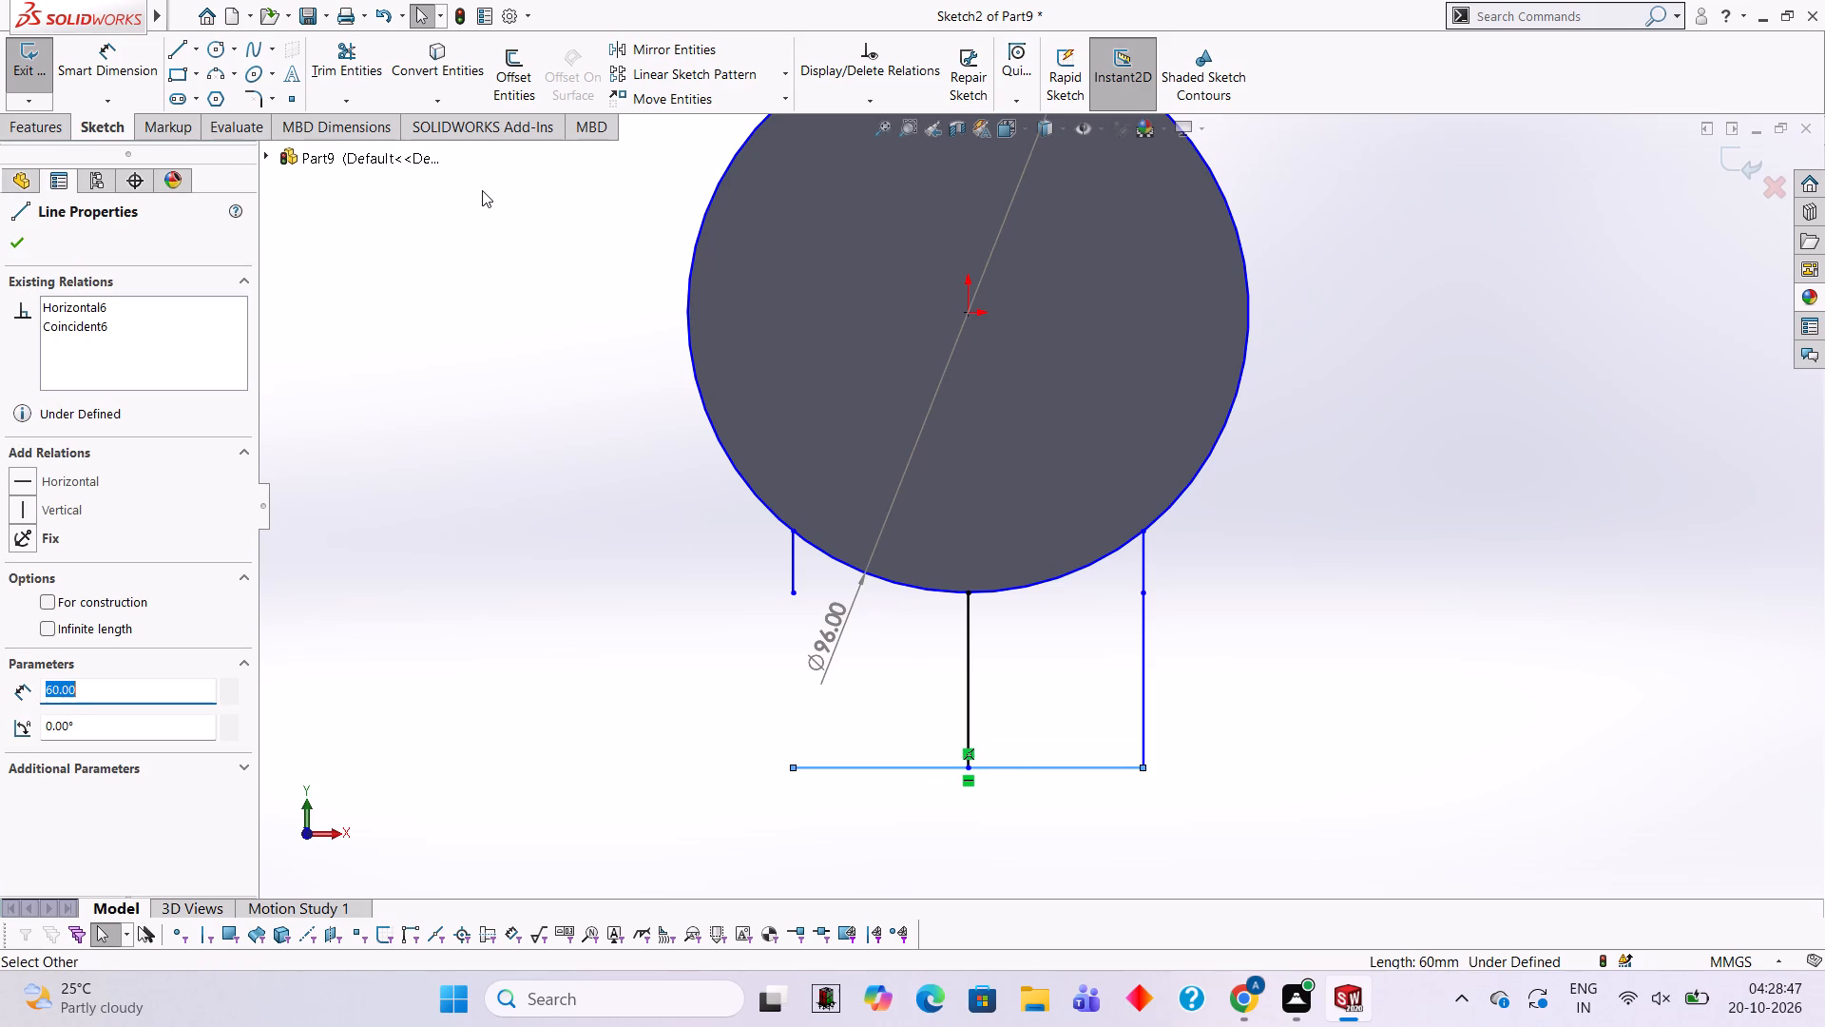
key(Delete)
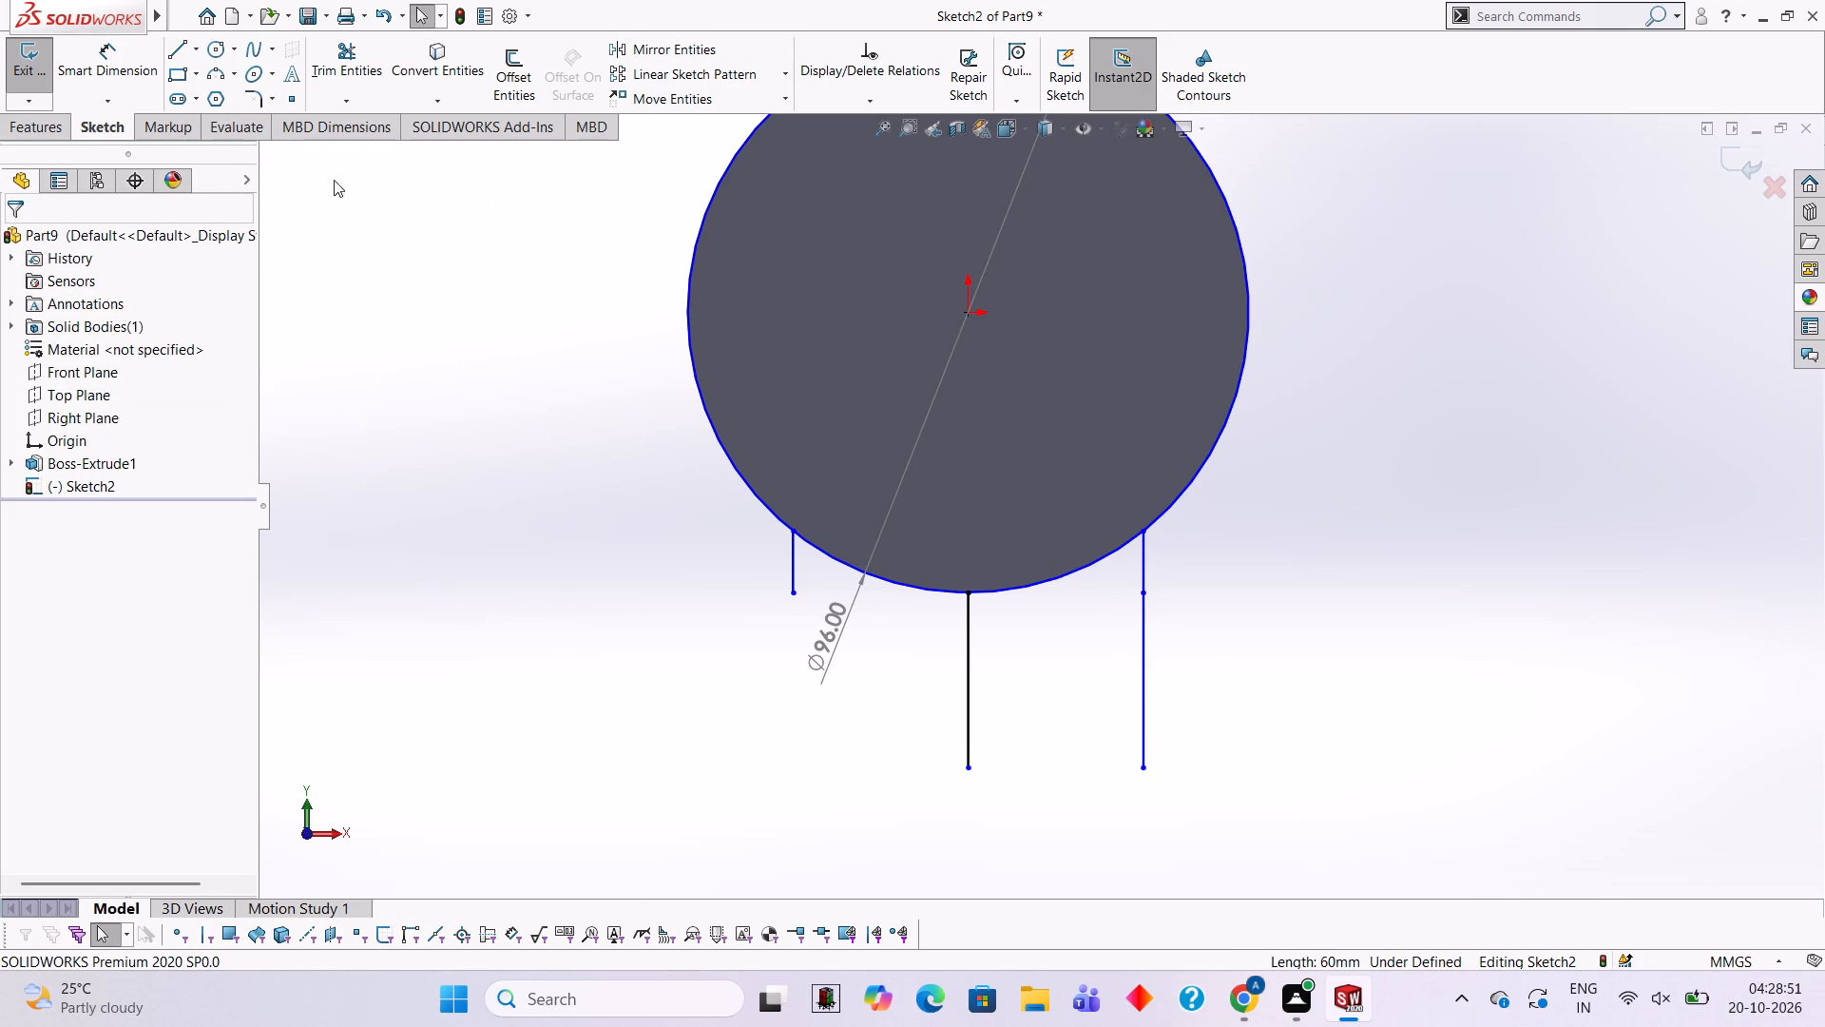
Draw a line chain from the left side's intersection with the circle, running 30 mm straight down and 60 mm horizontally across.
click(182, 39)
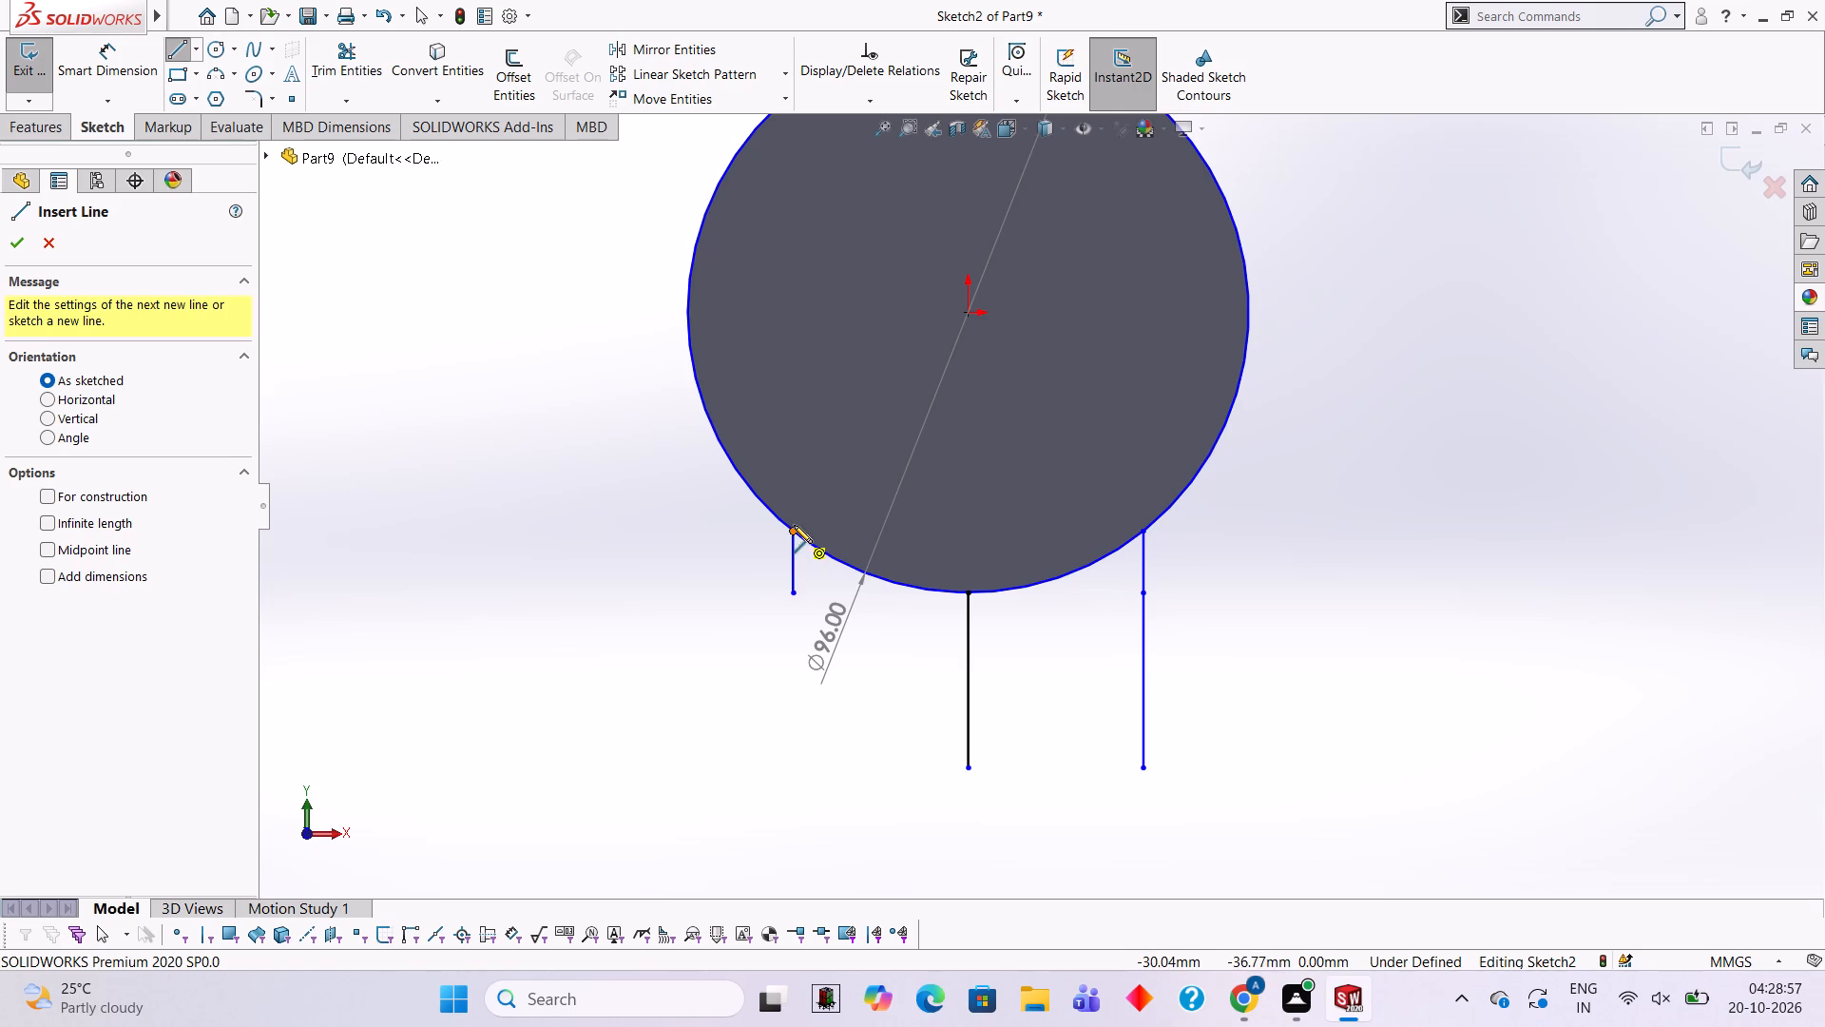
click(794, 531)
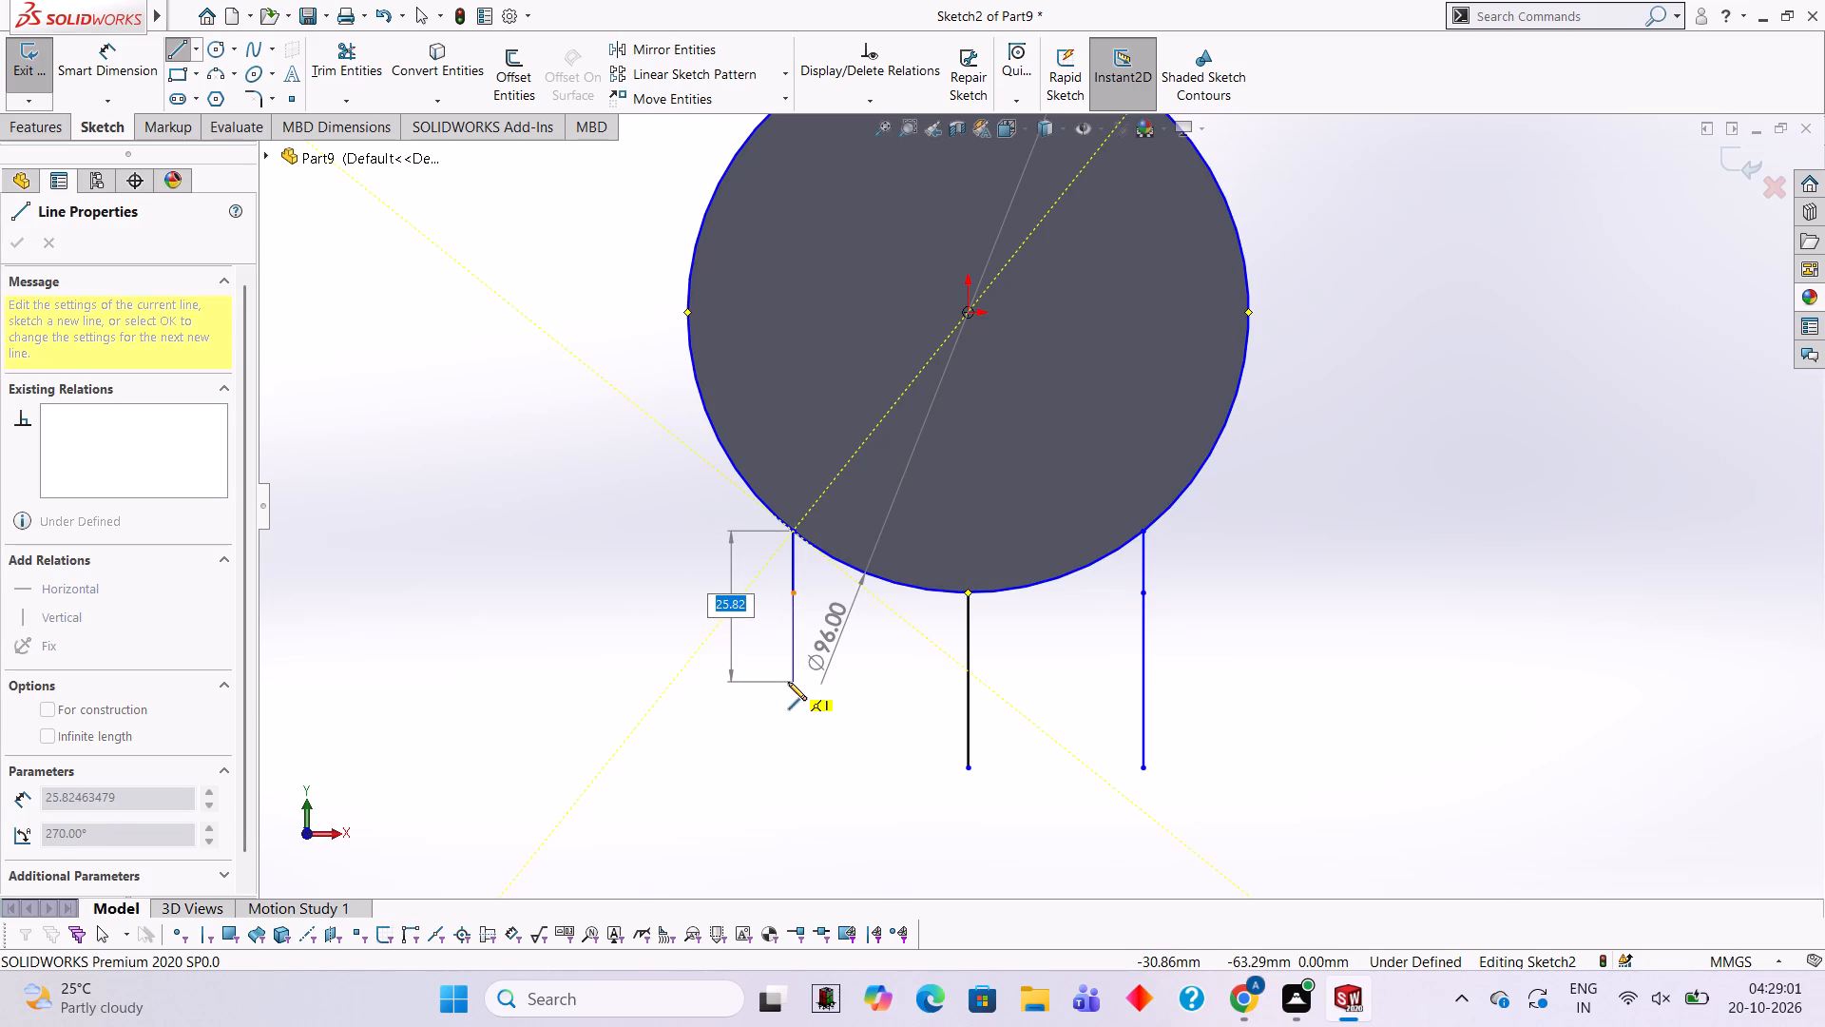
text(30)
key(Return)
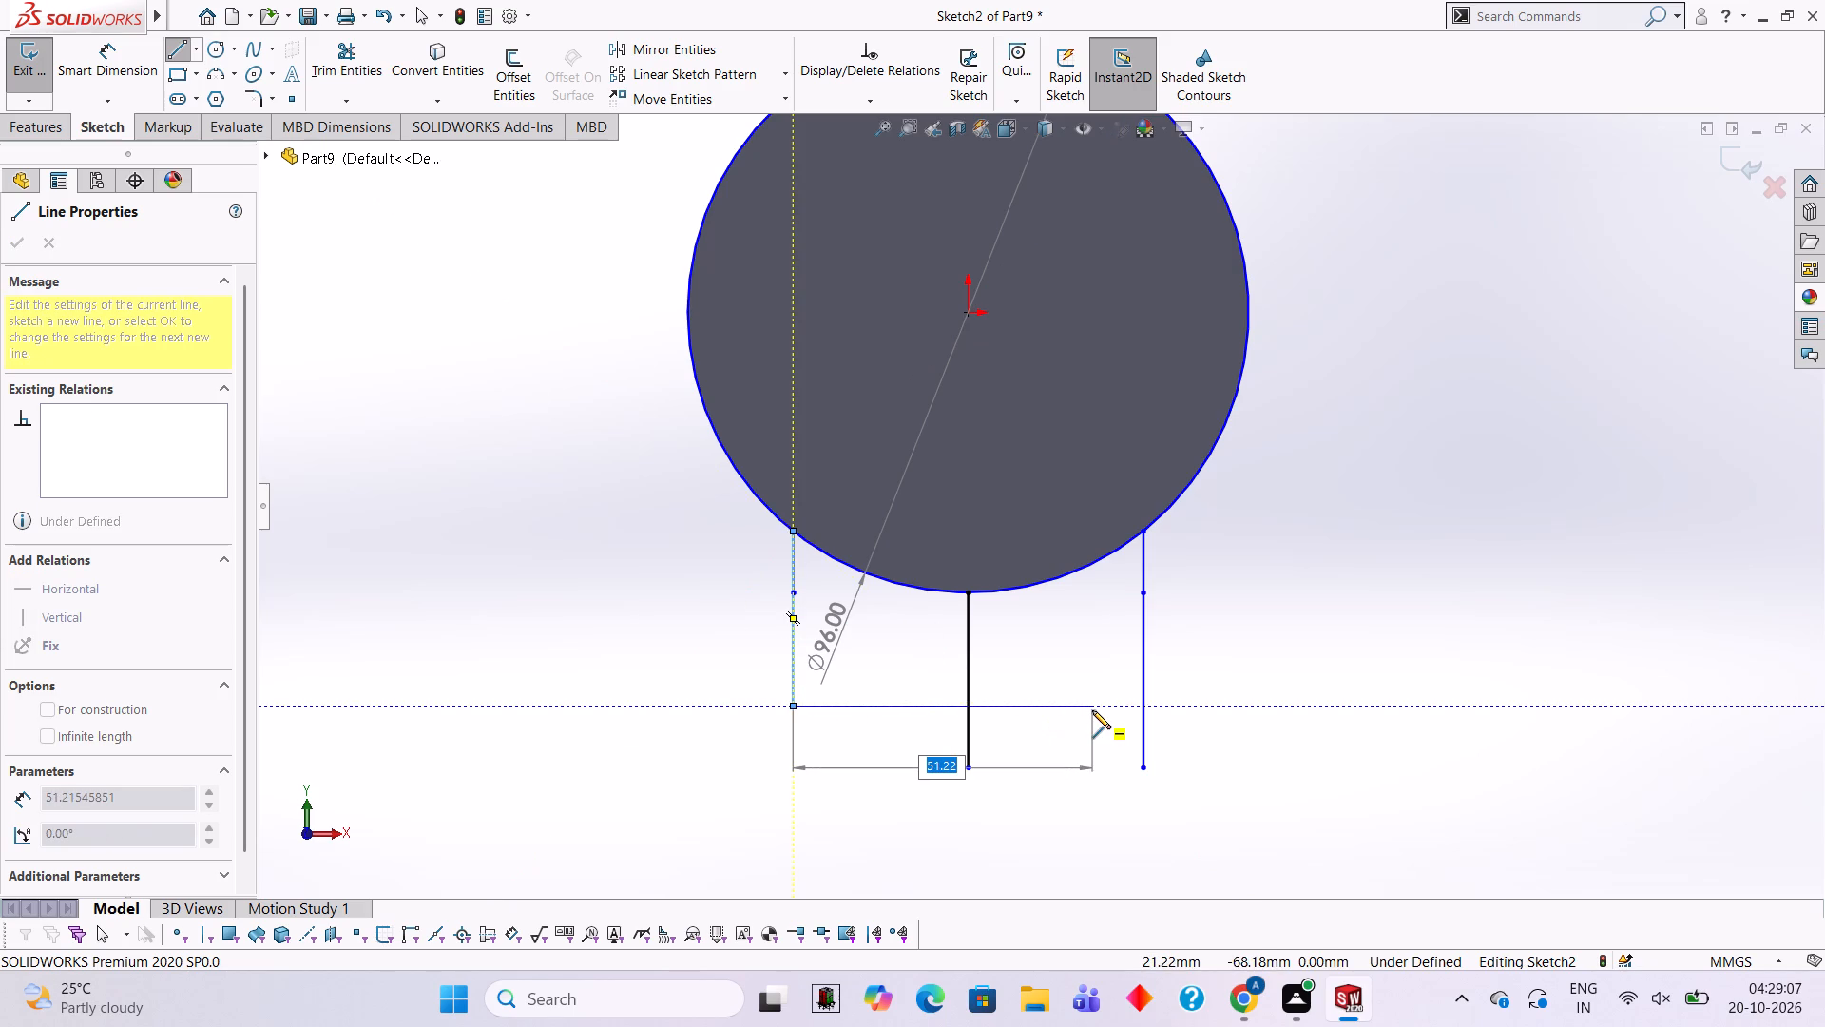
text(60)
key(Return)
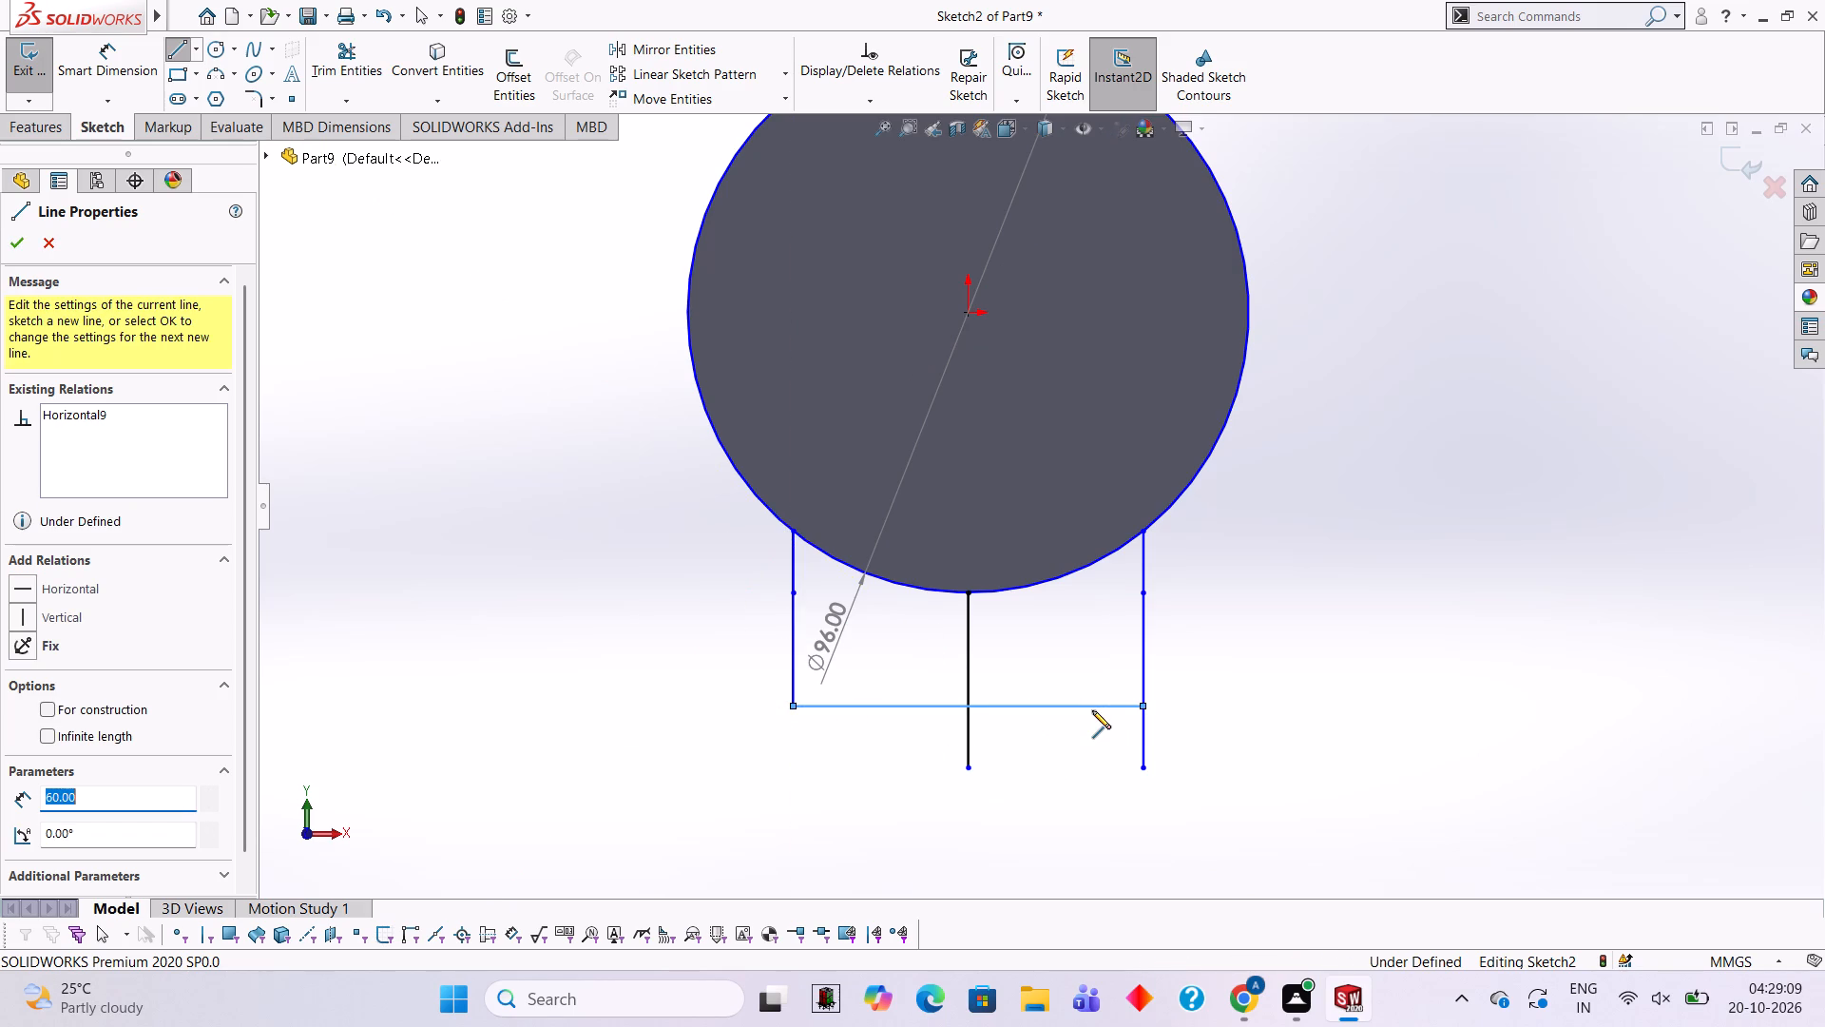
Trim away the right side's overhang below the new bottom line and the whole central vertical line.
click(325, 50)
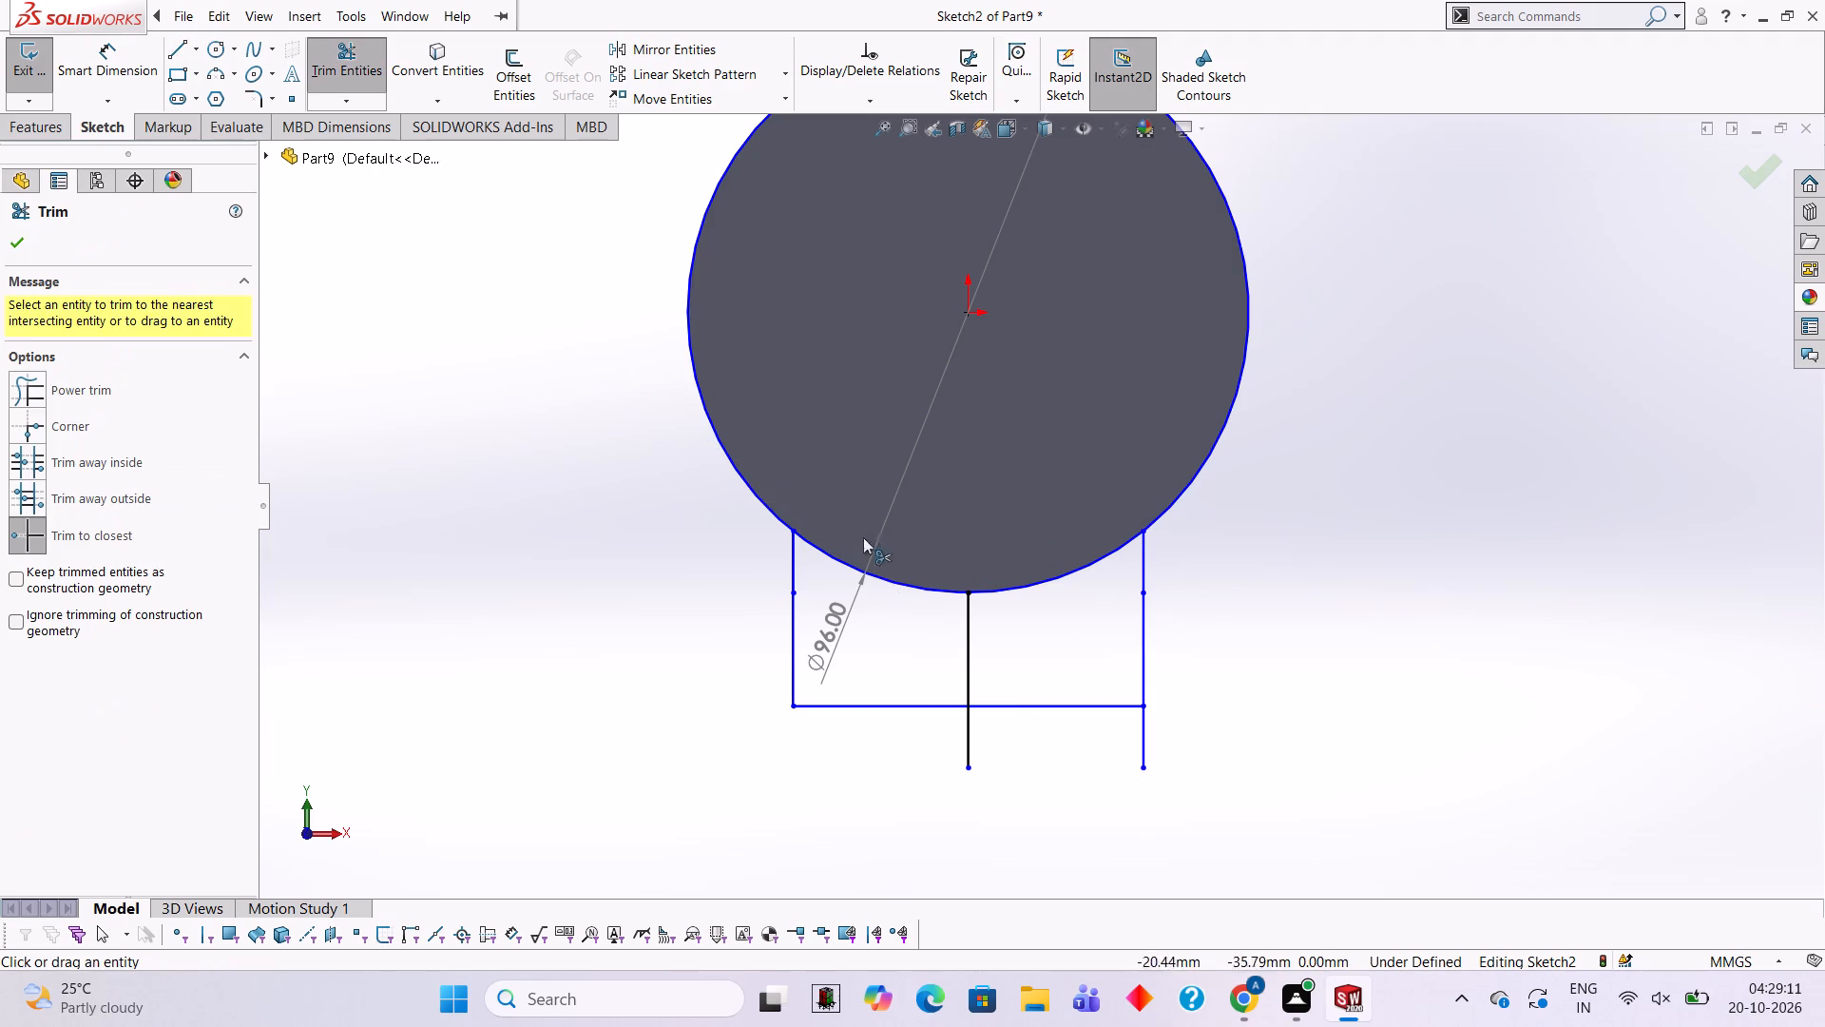
click(1143, 728)
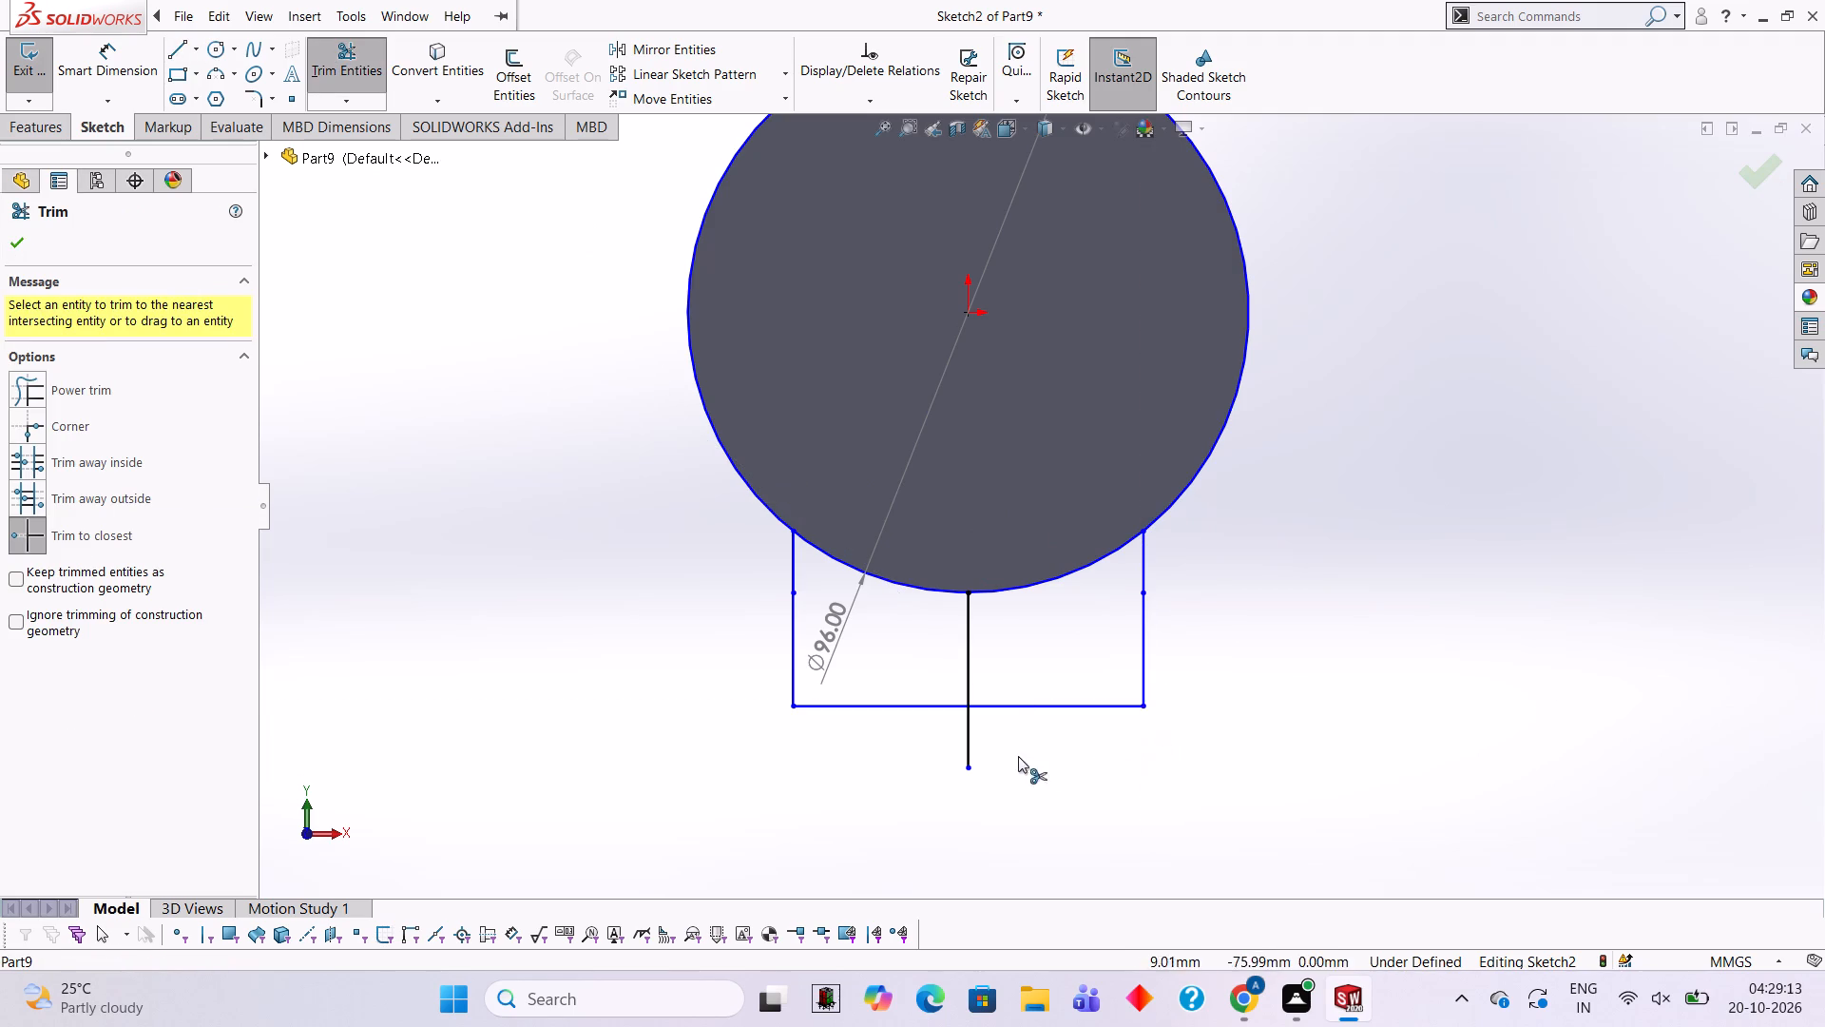
click(968, 743)
click(968, 665)
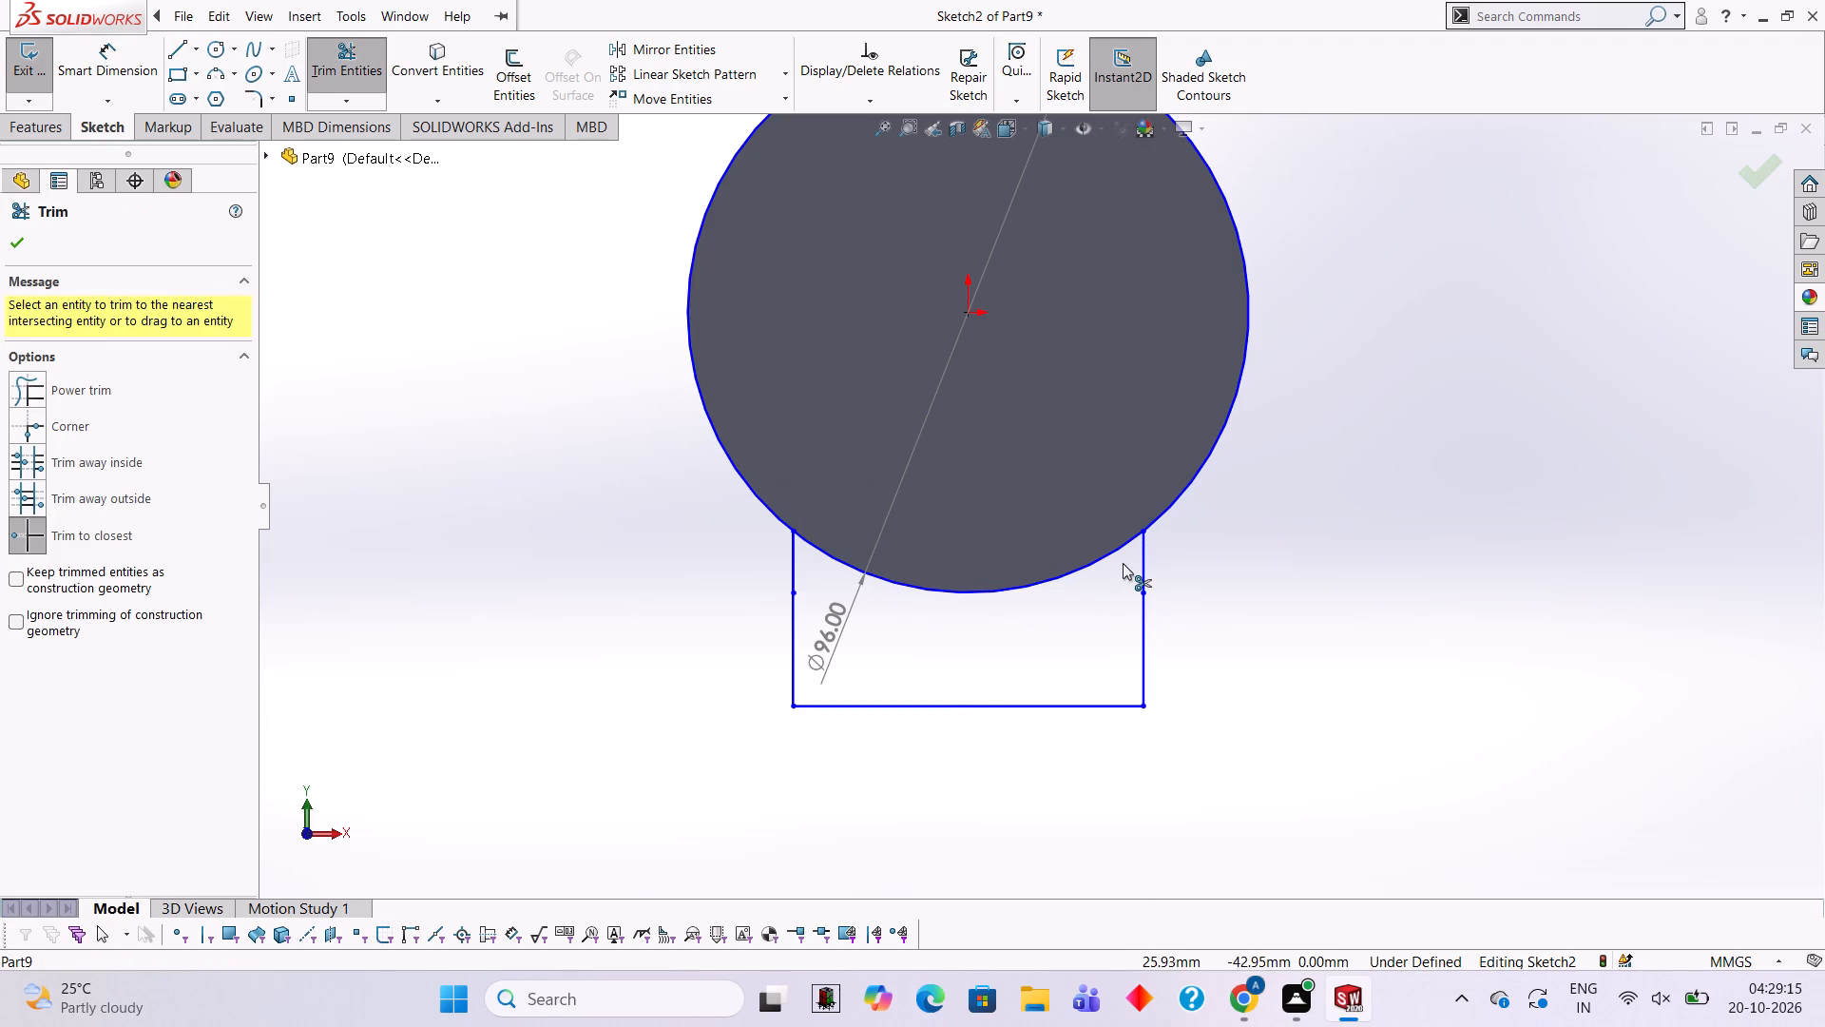
Replace the segmented right side with one vertical line from the bottom corner to the circle, trimming its overshoot inside the circle.
click(1143, 553)
click(1143, 621)
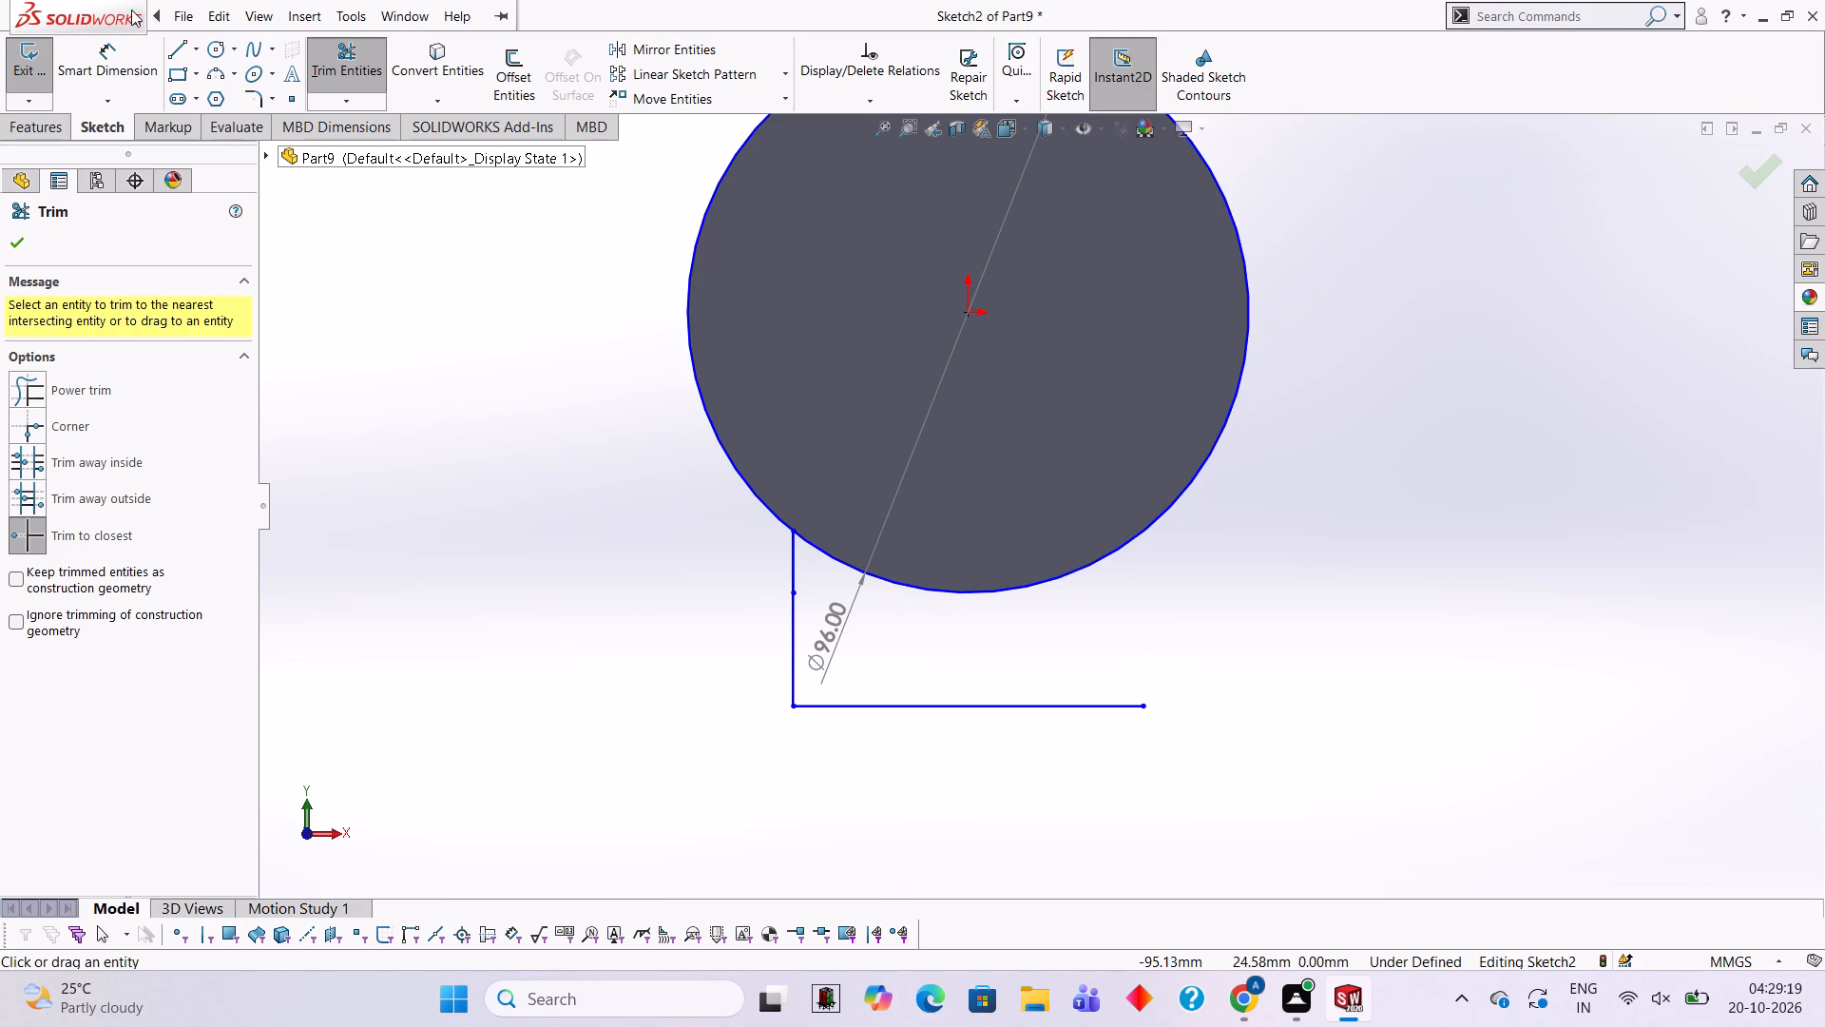
click(179, 51)
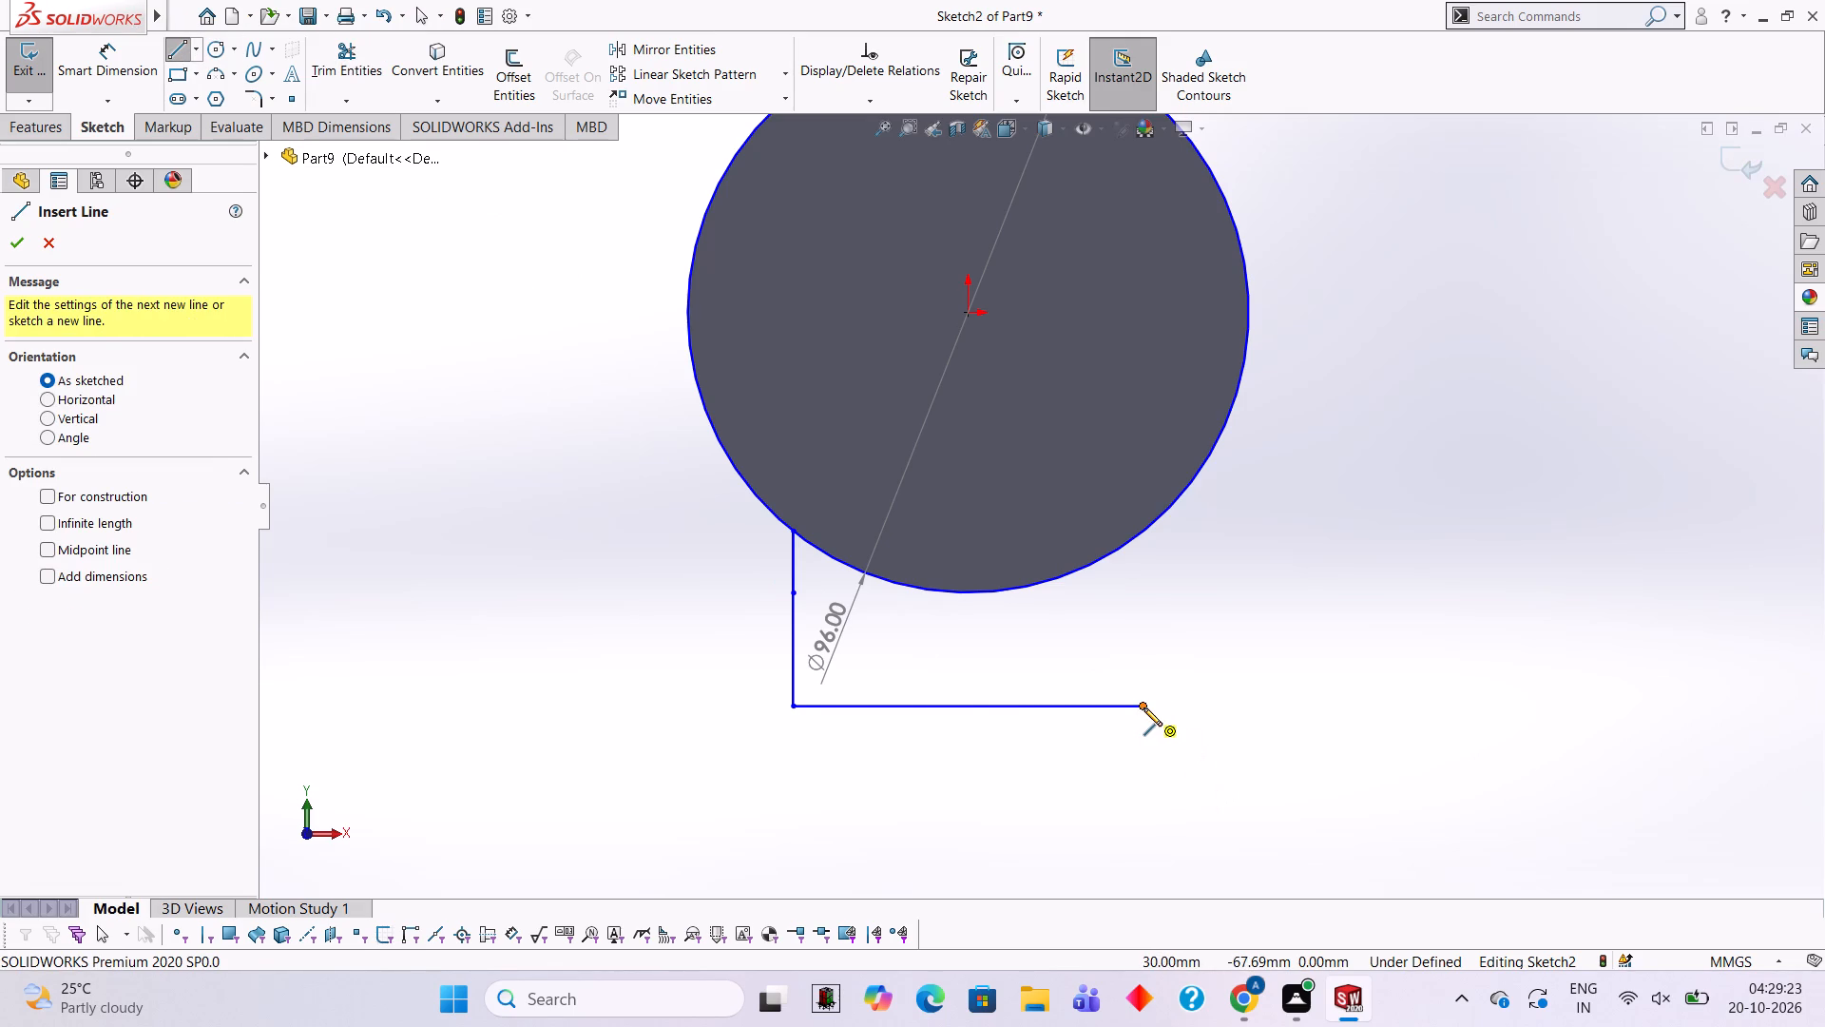
click(1143, 707)
click(1146, 500)
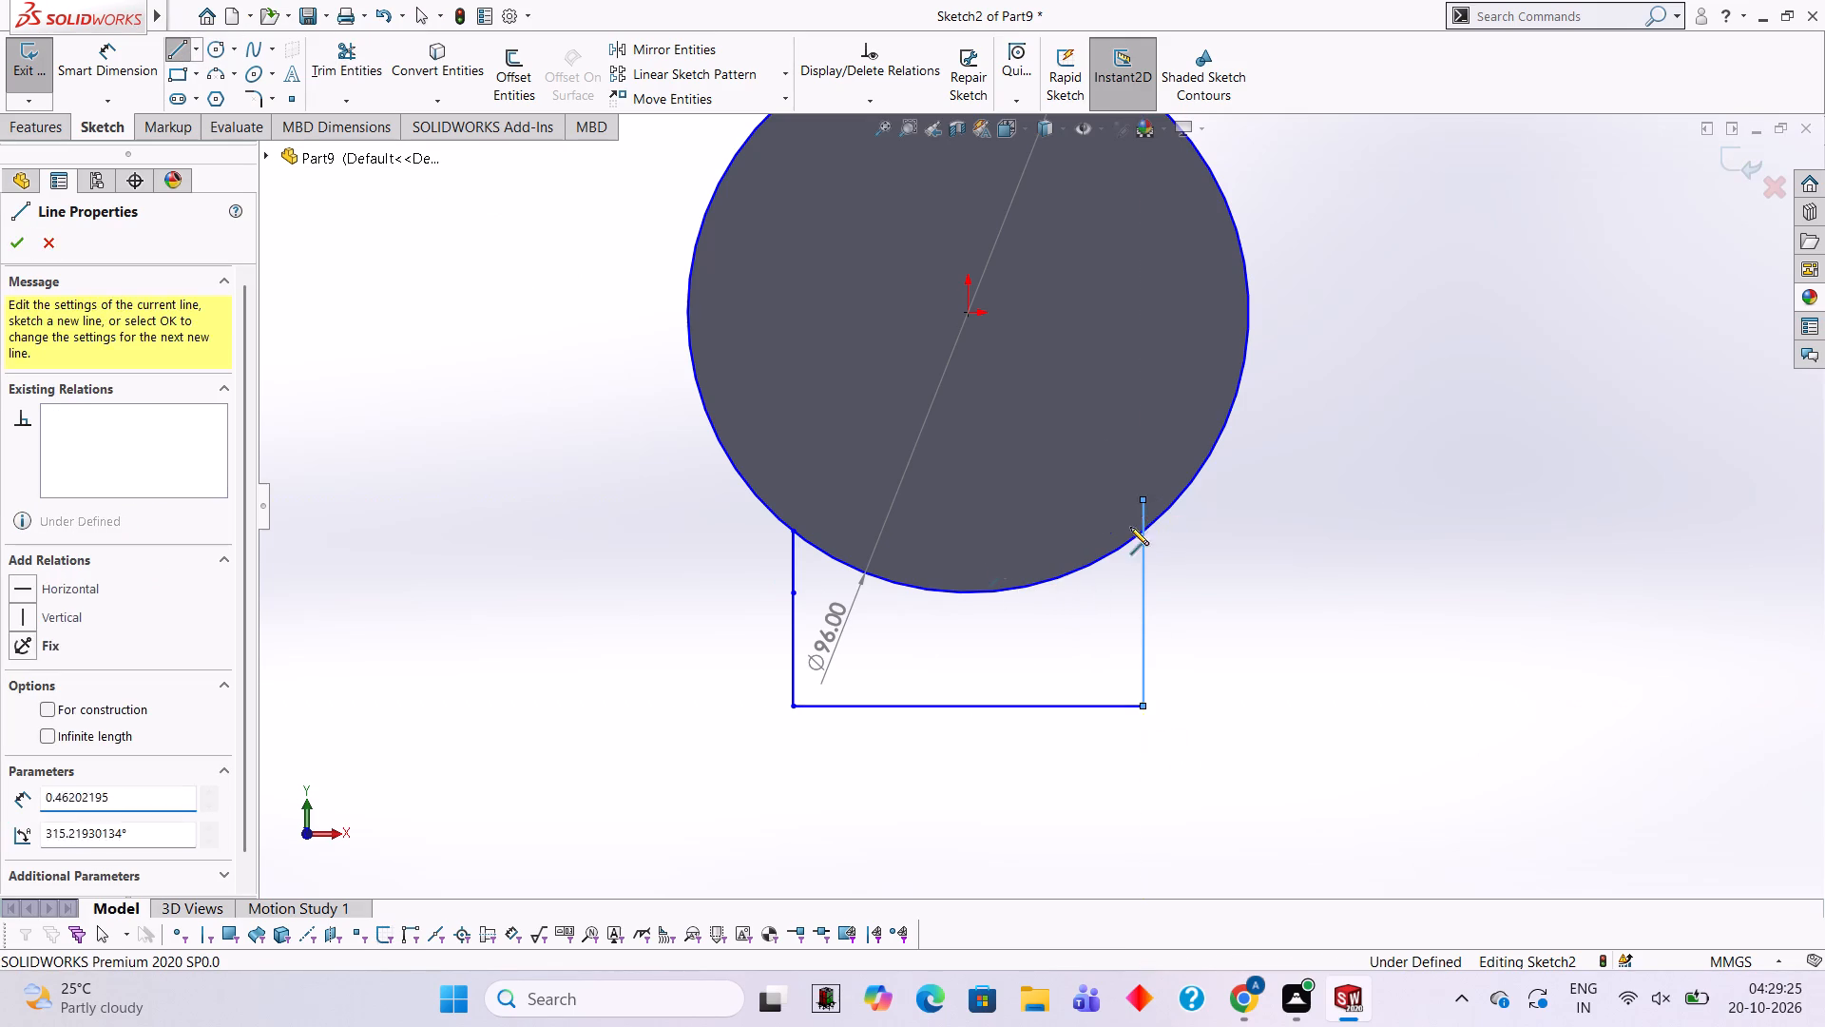
click(375, 44)
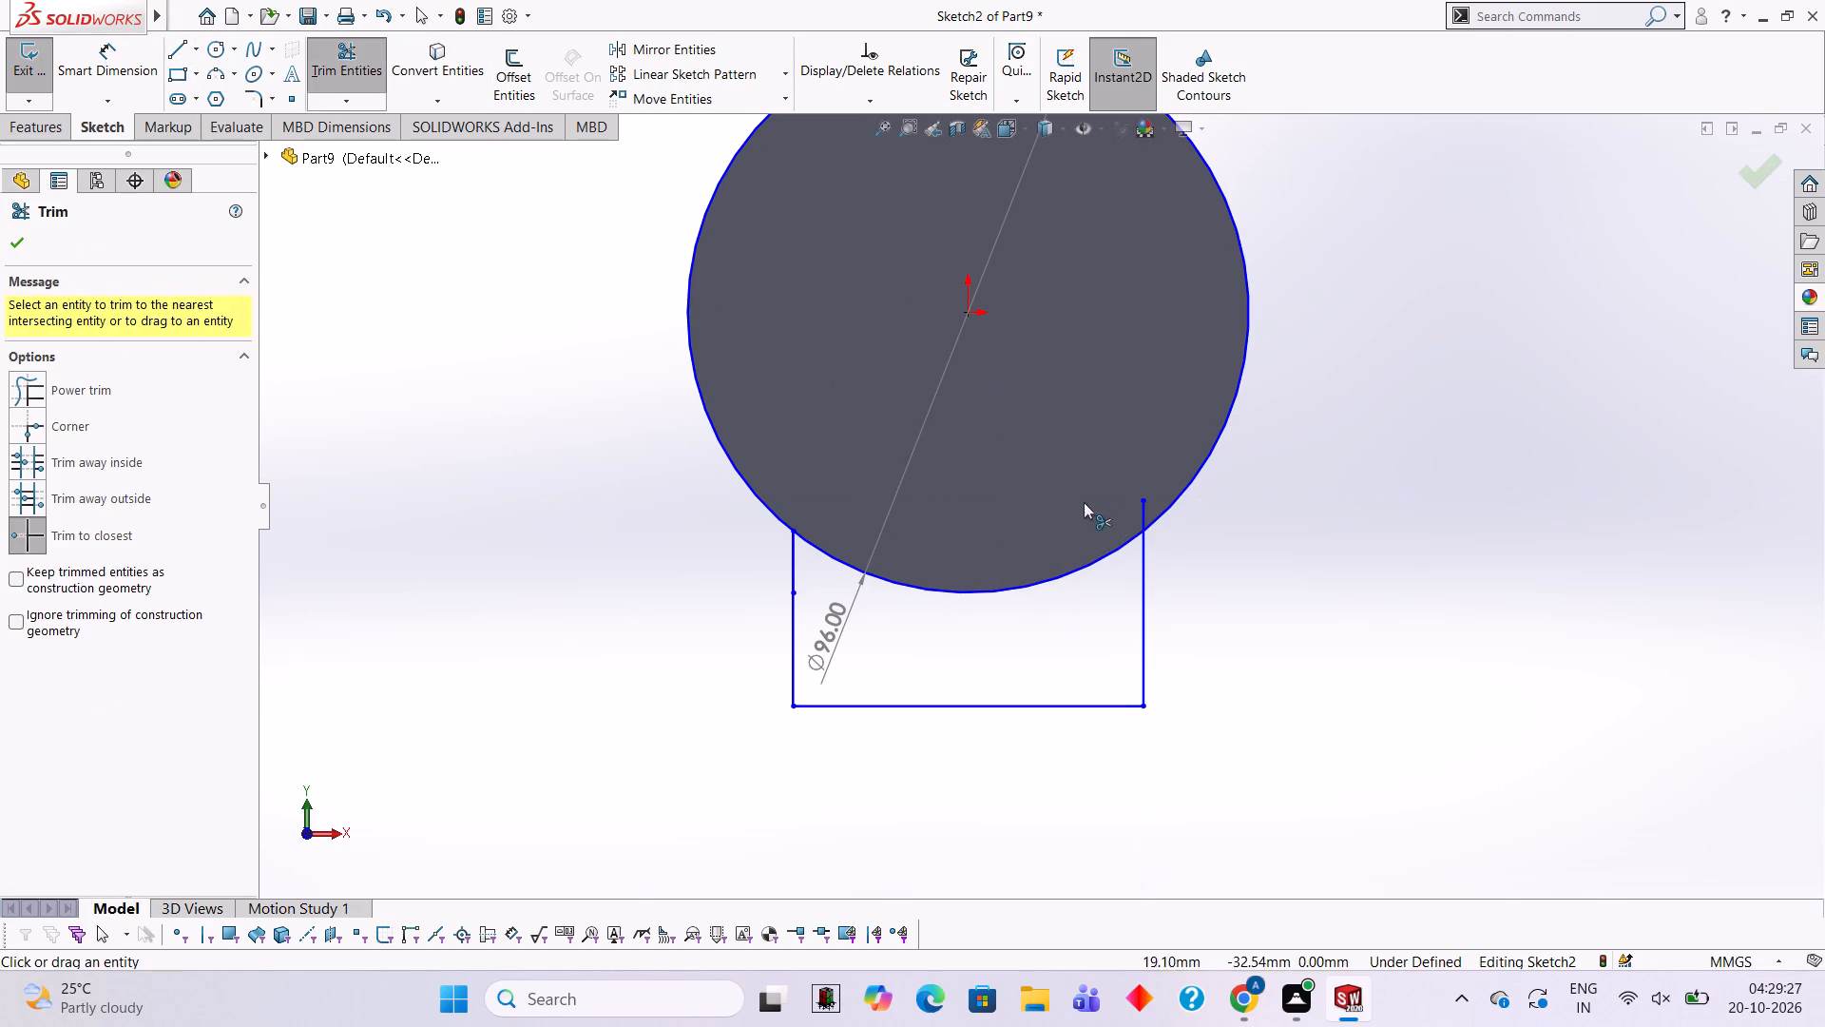
click(1140, 505)
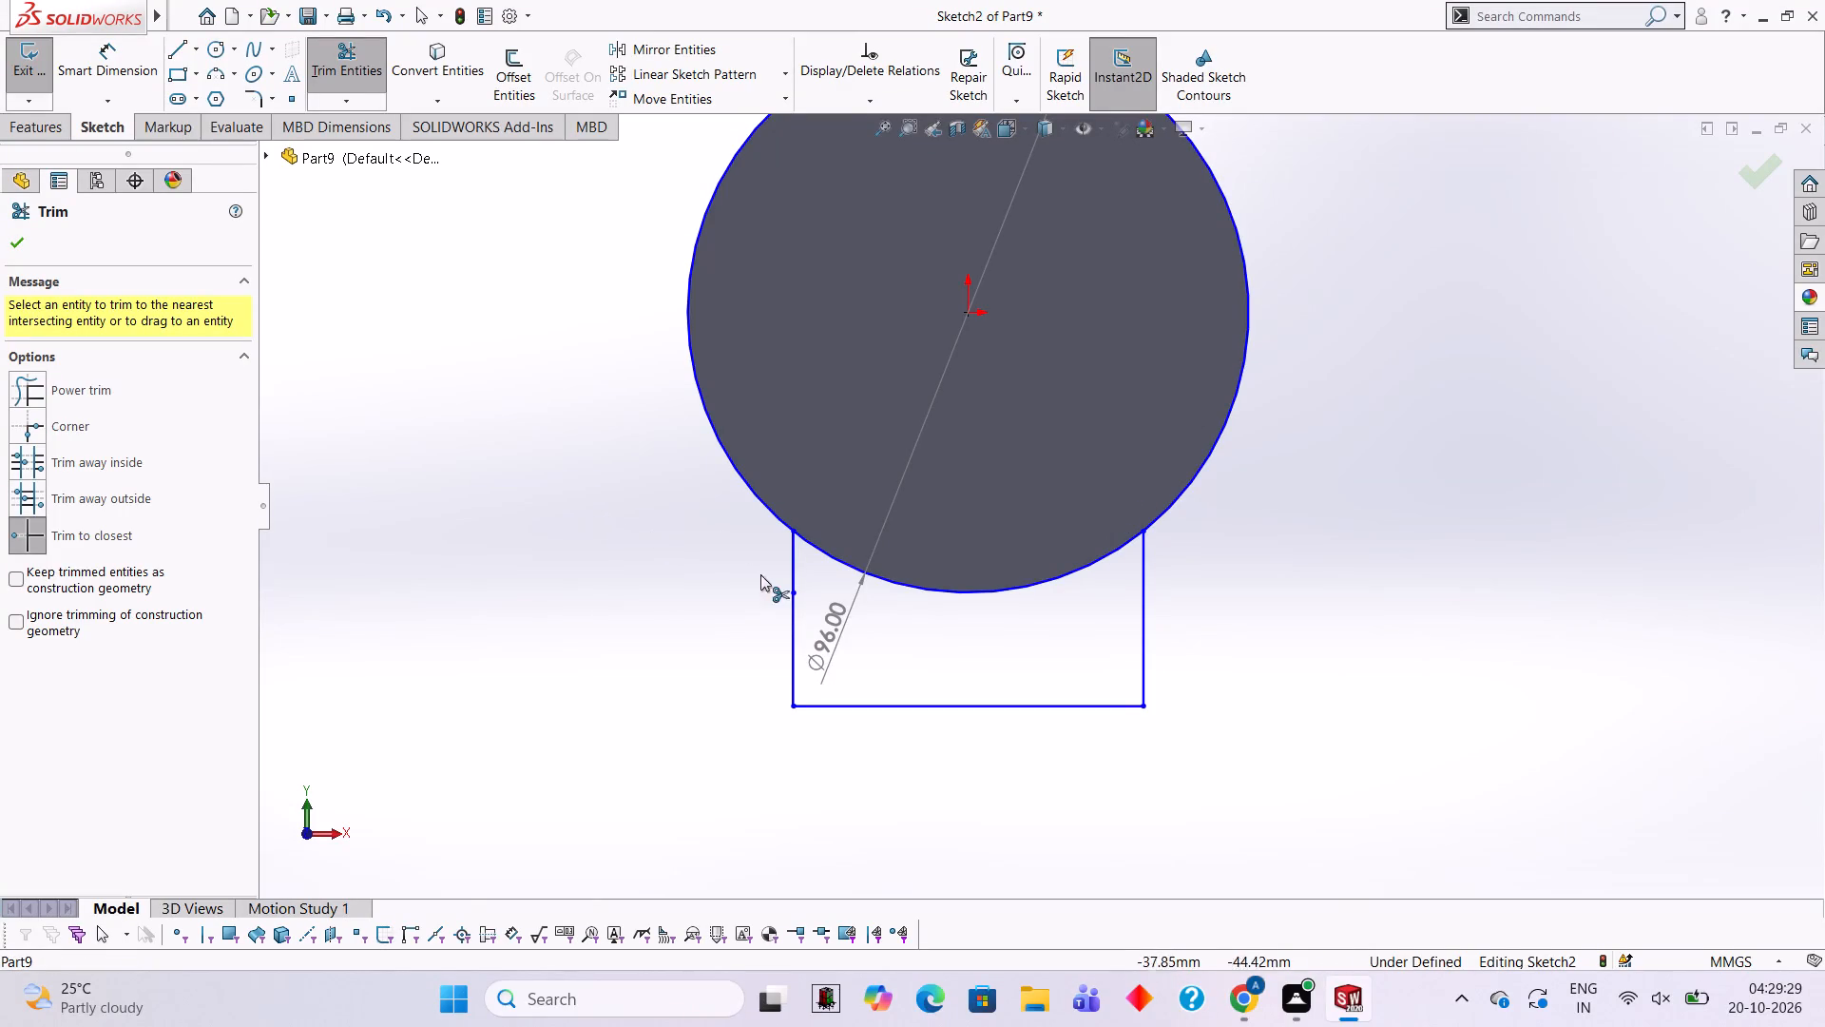
Replace the segmented left side with one vertical line from the bottom corner to the circle, trimming its overshoot inside the circle.
click(796, 577)
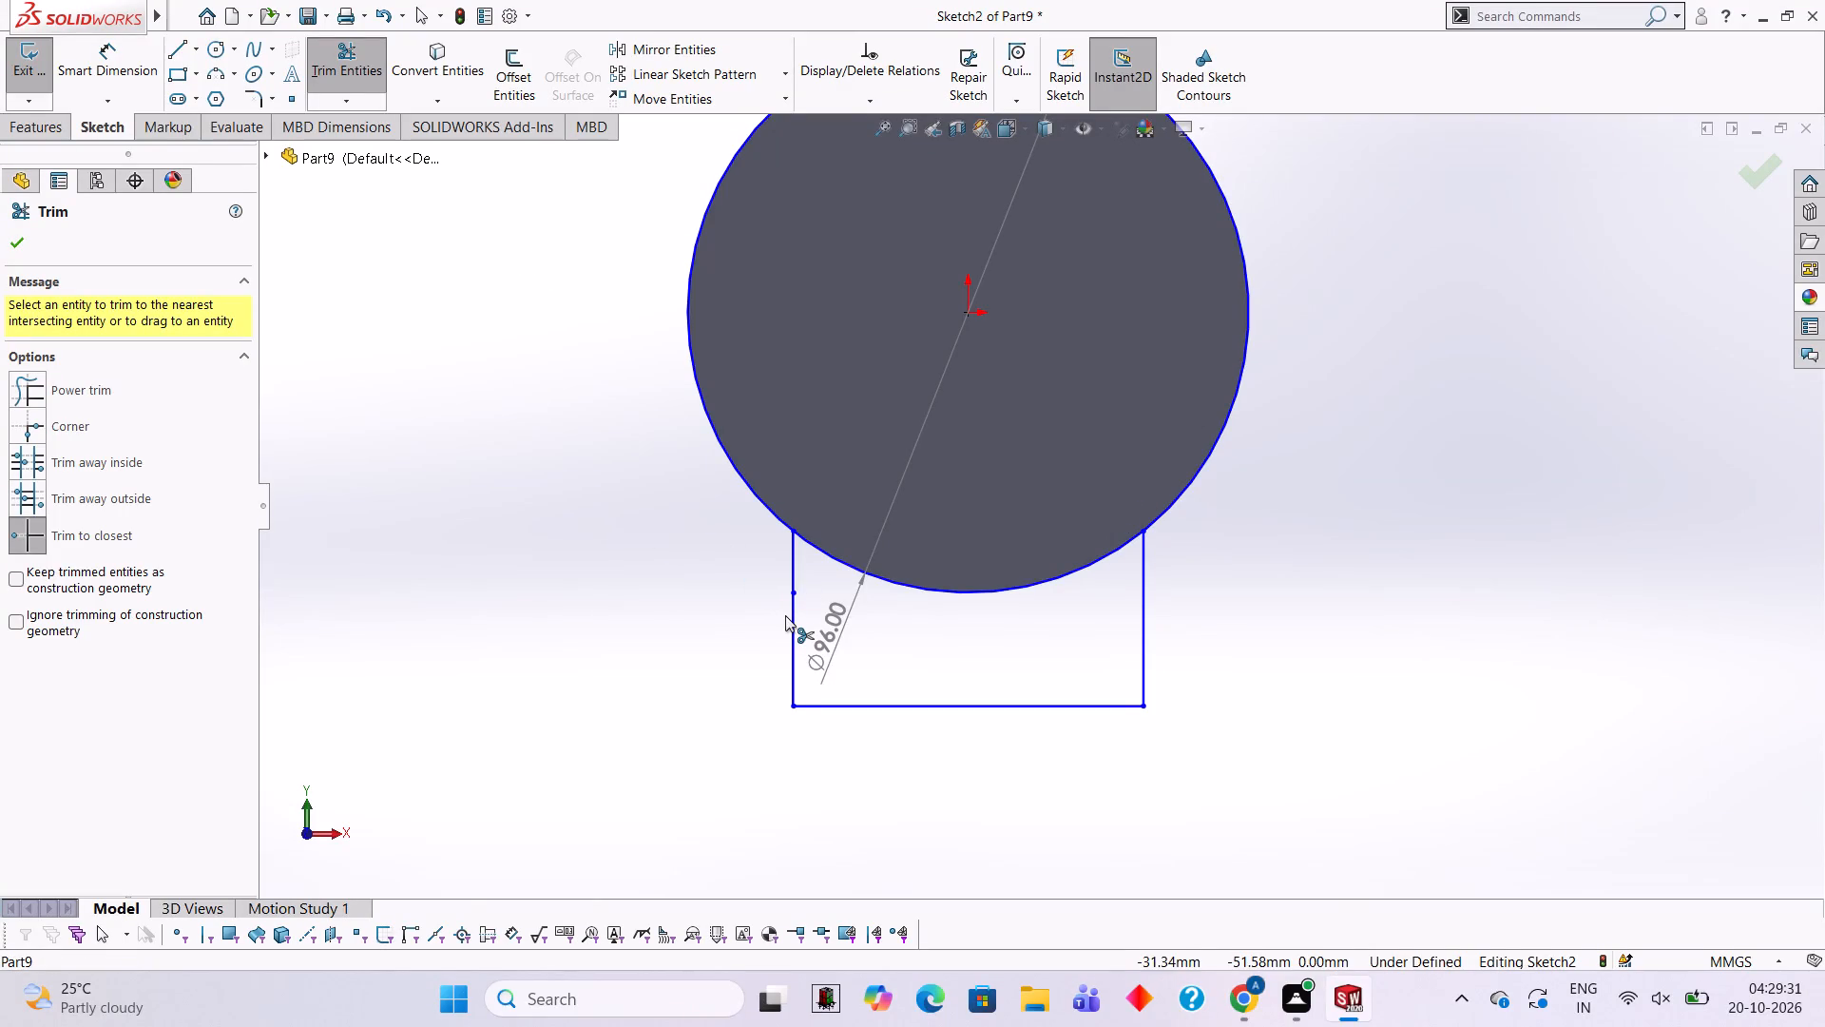
click(793, 617)
click(798, 588)
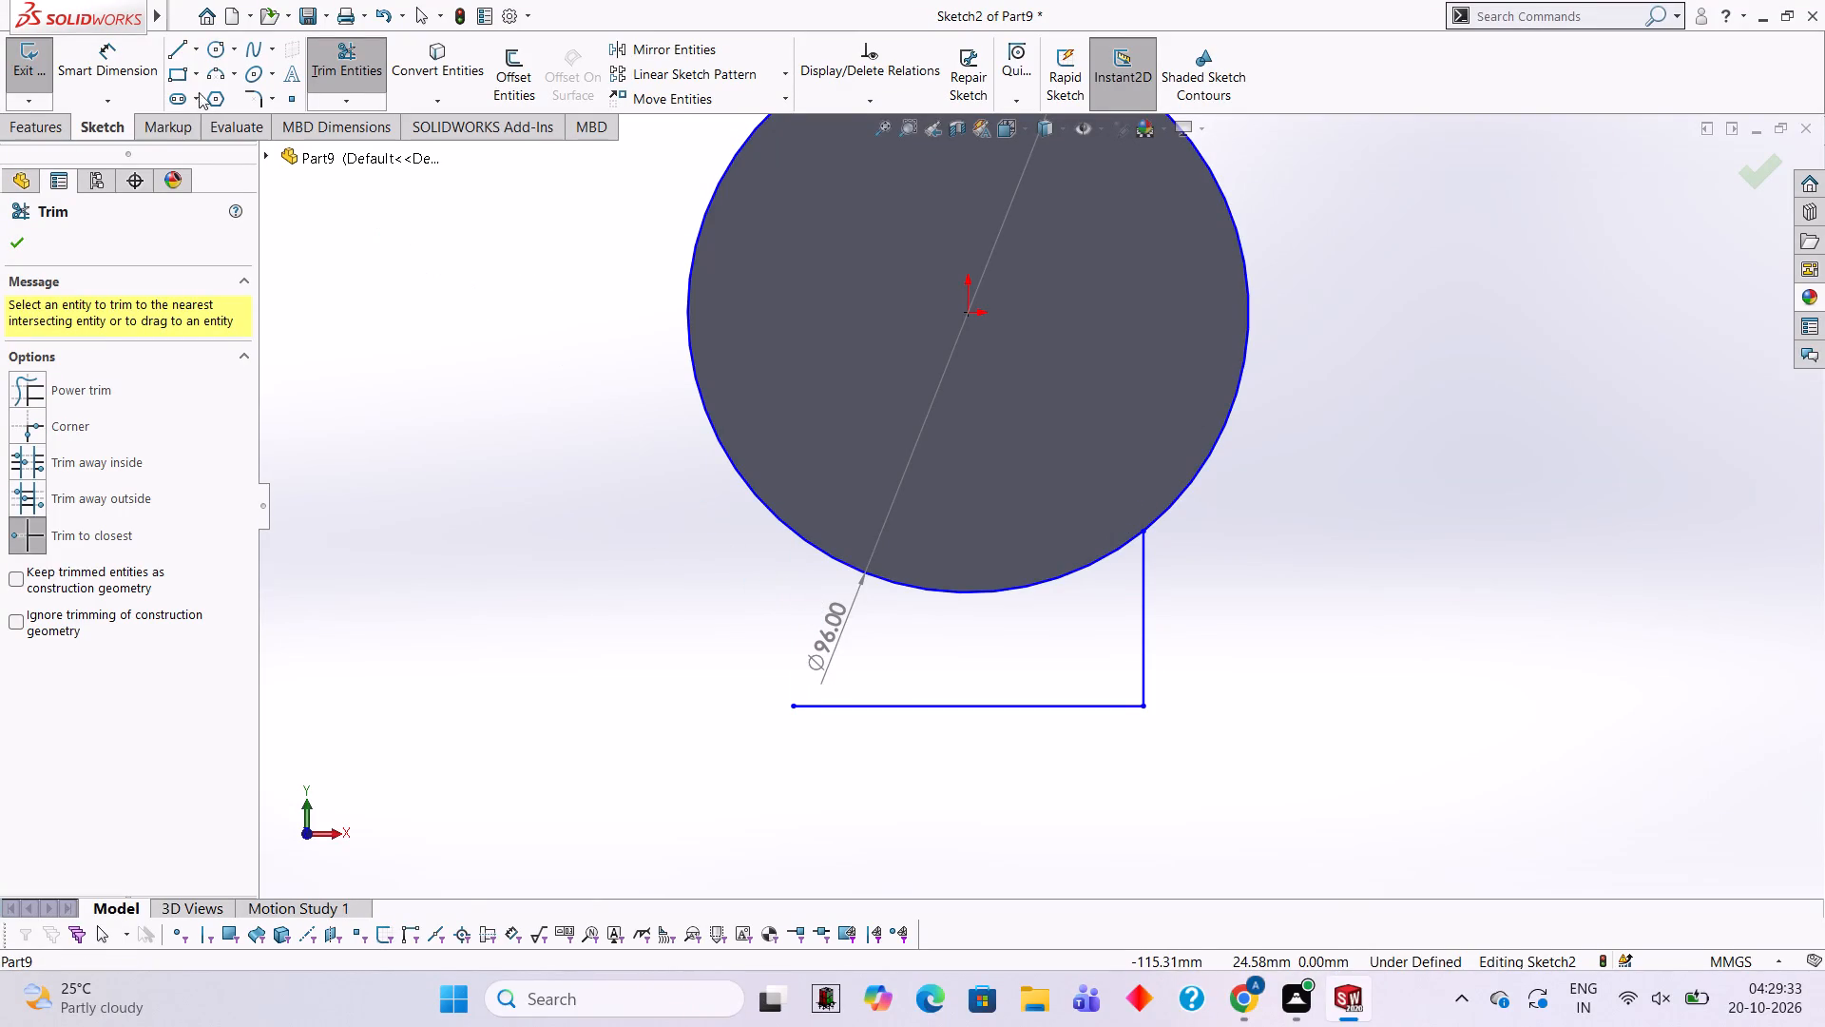
click(183, 42)
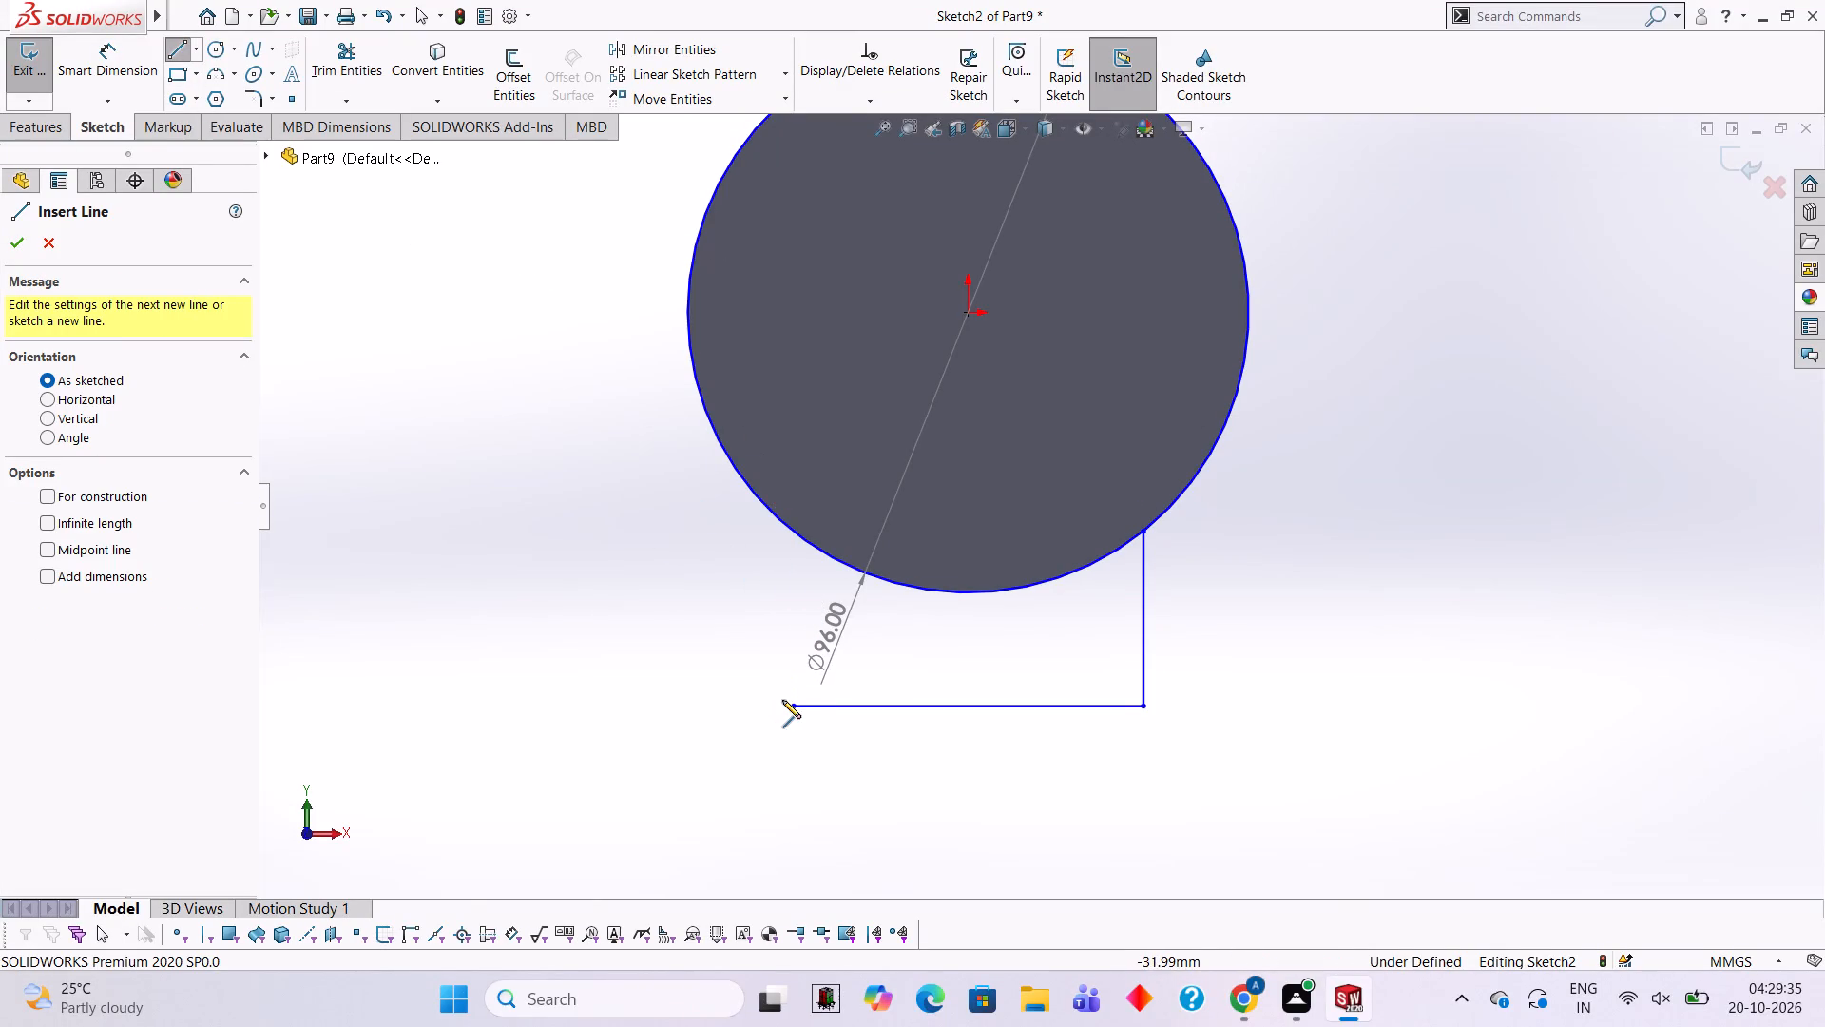
click(791, 707)
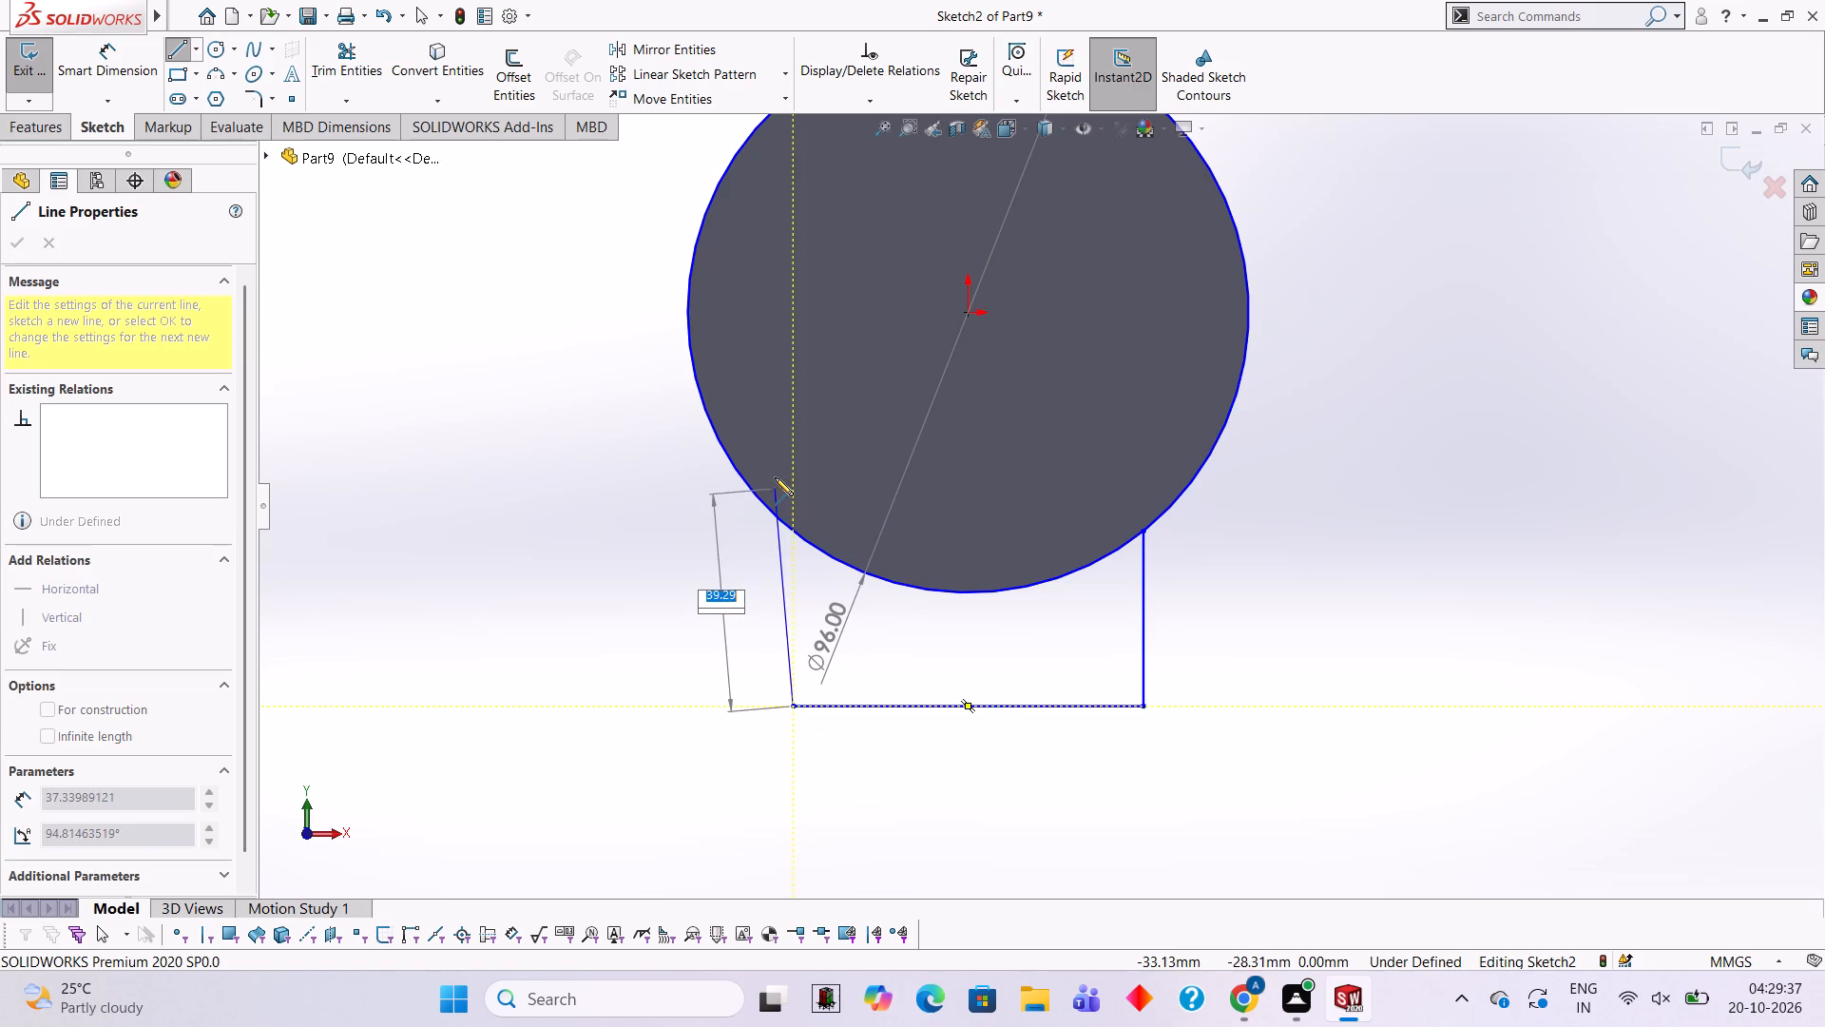
click(792, 477)
click(358, 47)
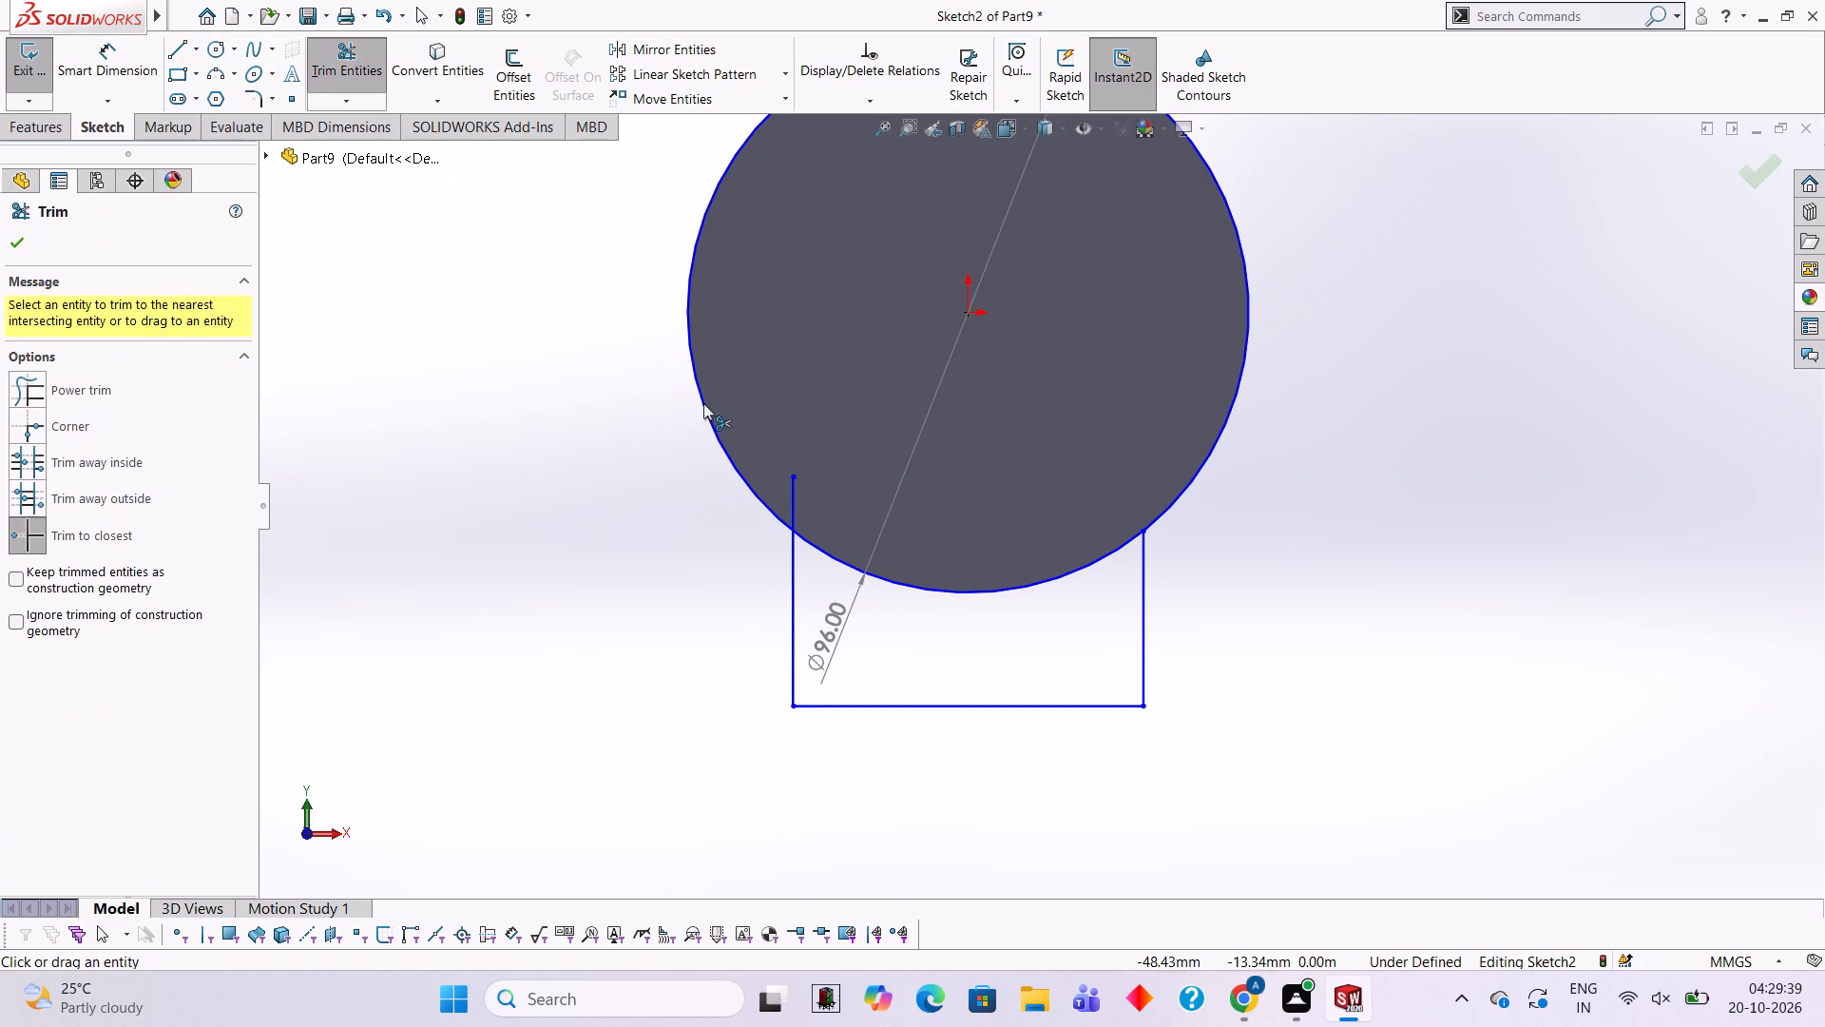
click(797, 497)
Trim away the circle's upper arc, leaving only the lower arc between the profile's two vertical sides.
click(736, 464)
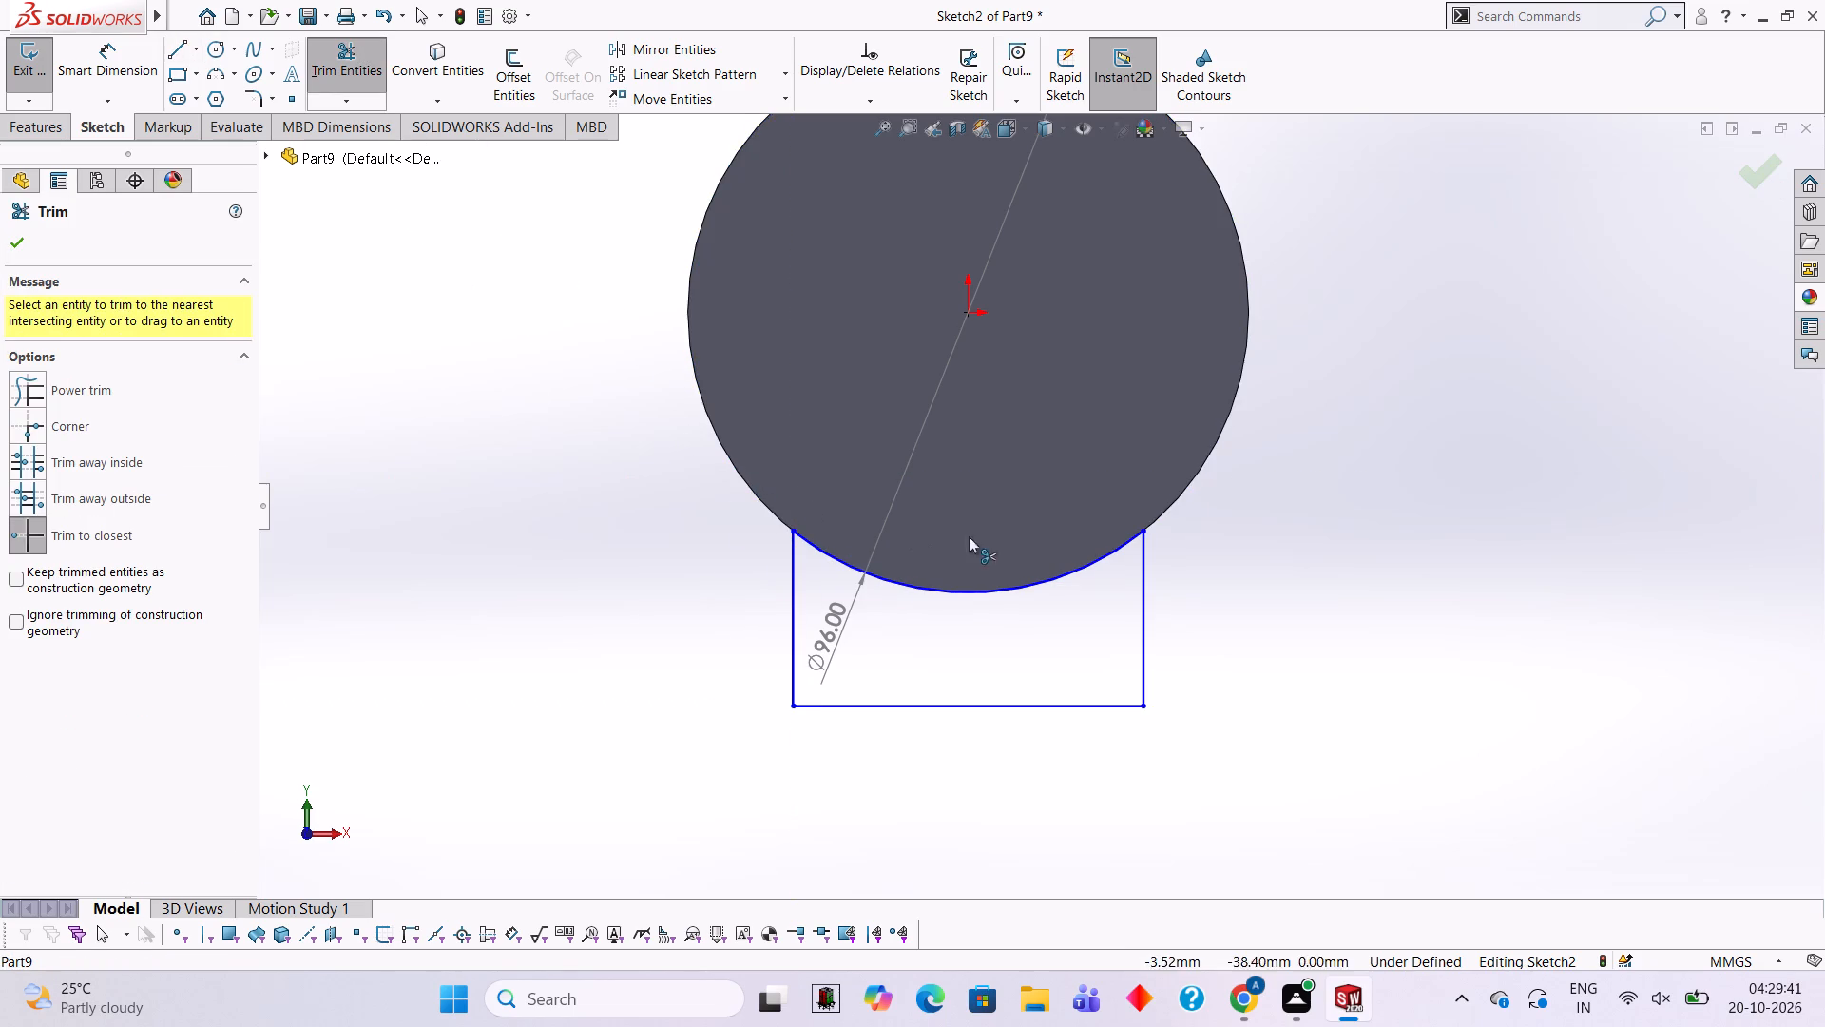
Dimension the profile's right side at 30 mm and its bottom line at 60 mm.
scroll(1038, 470, up, 2)
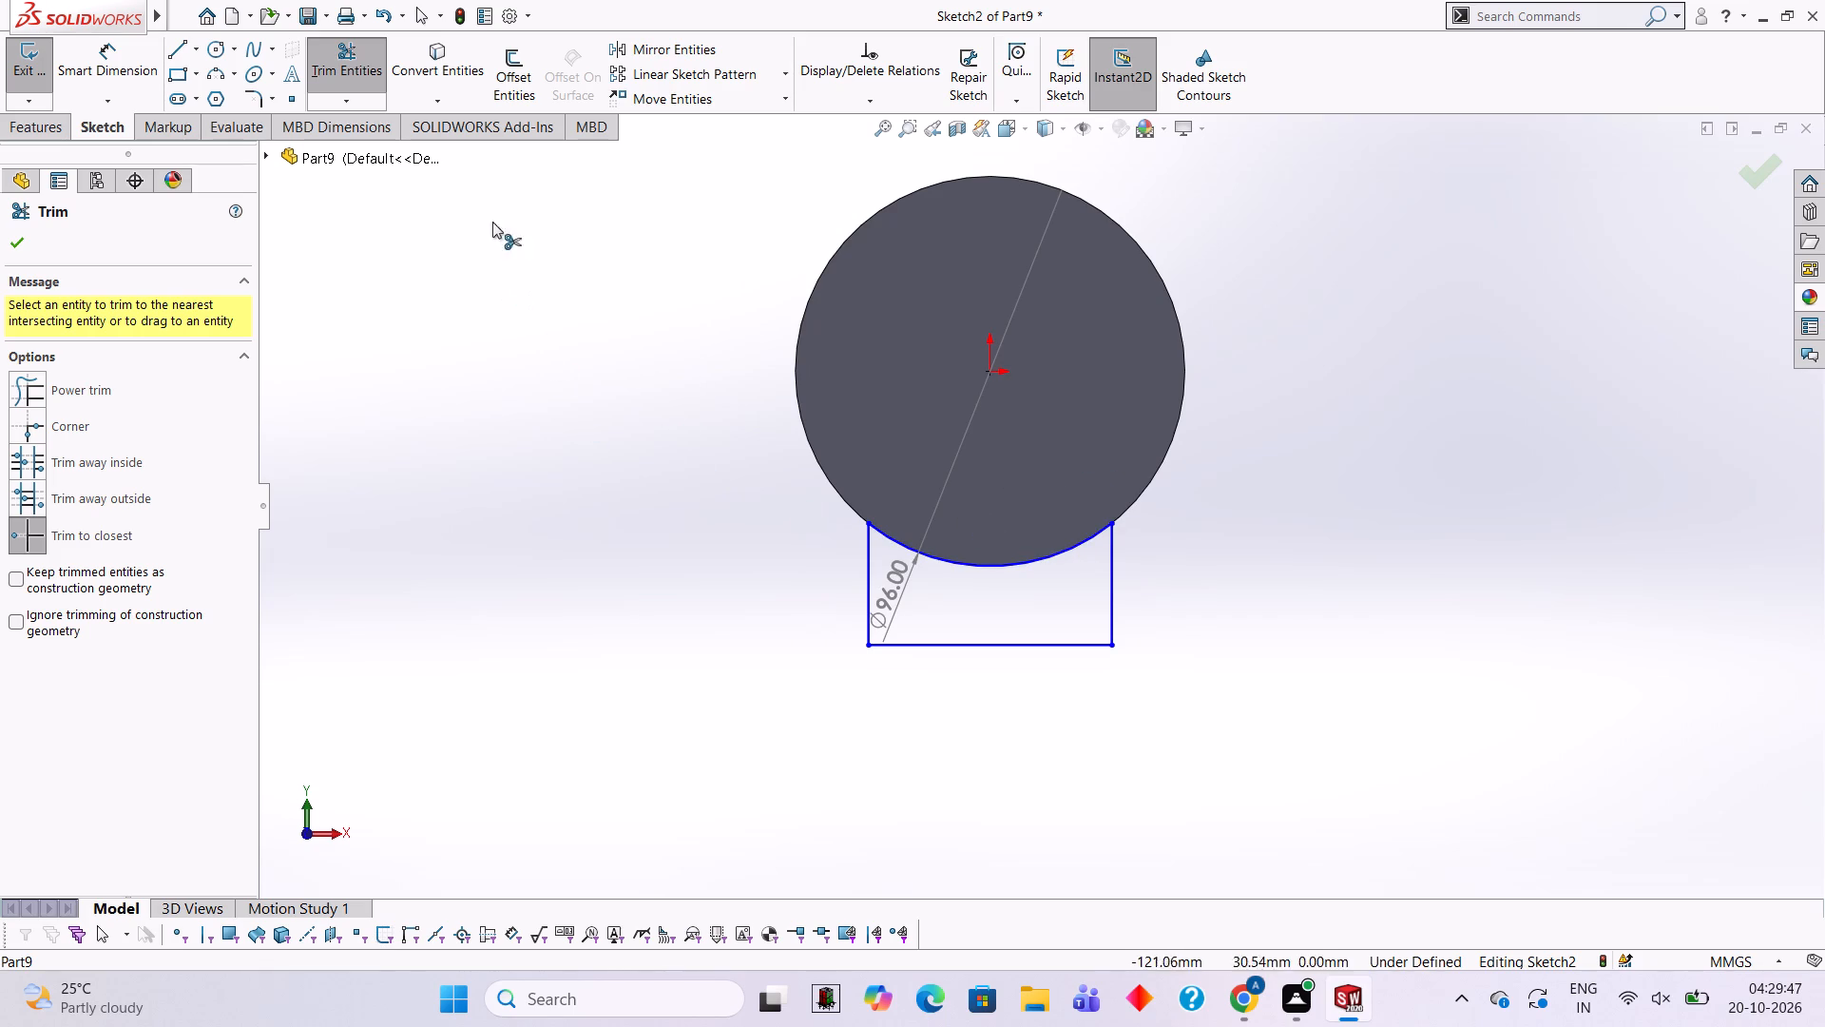
click(98, 75)
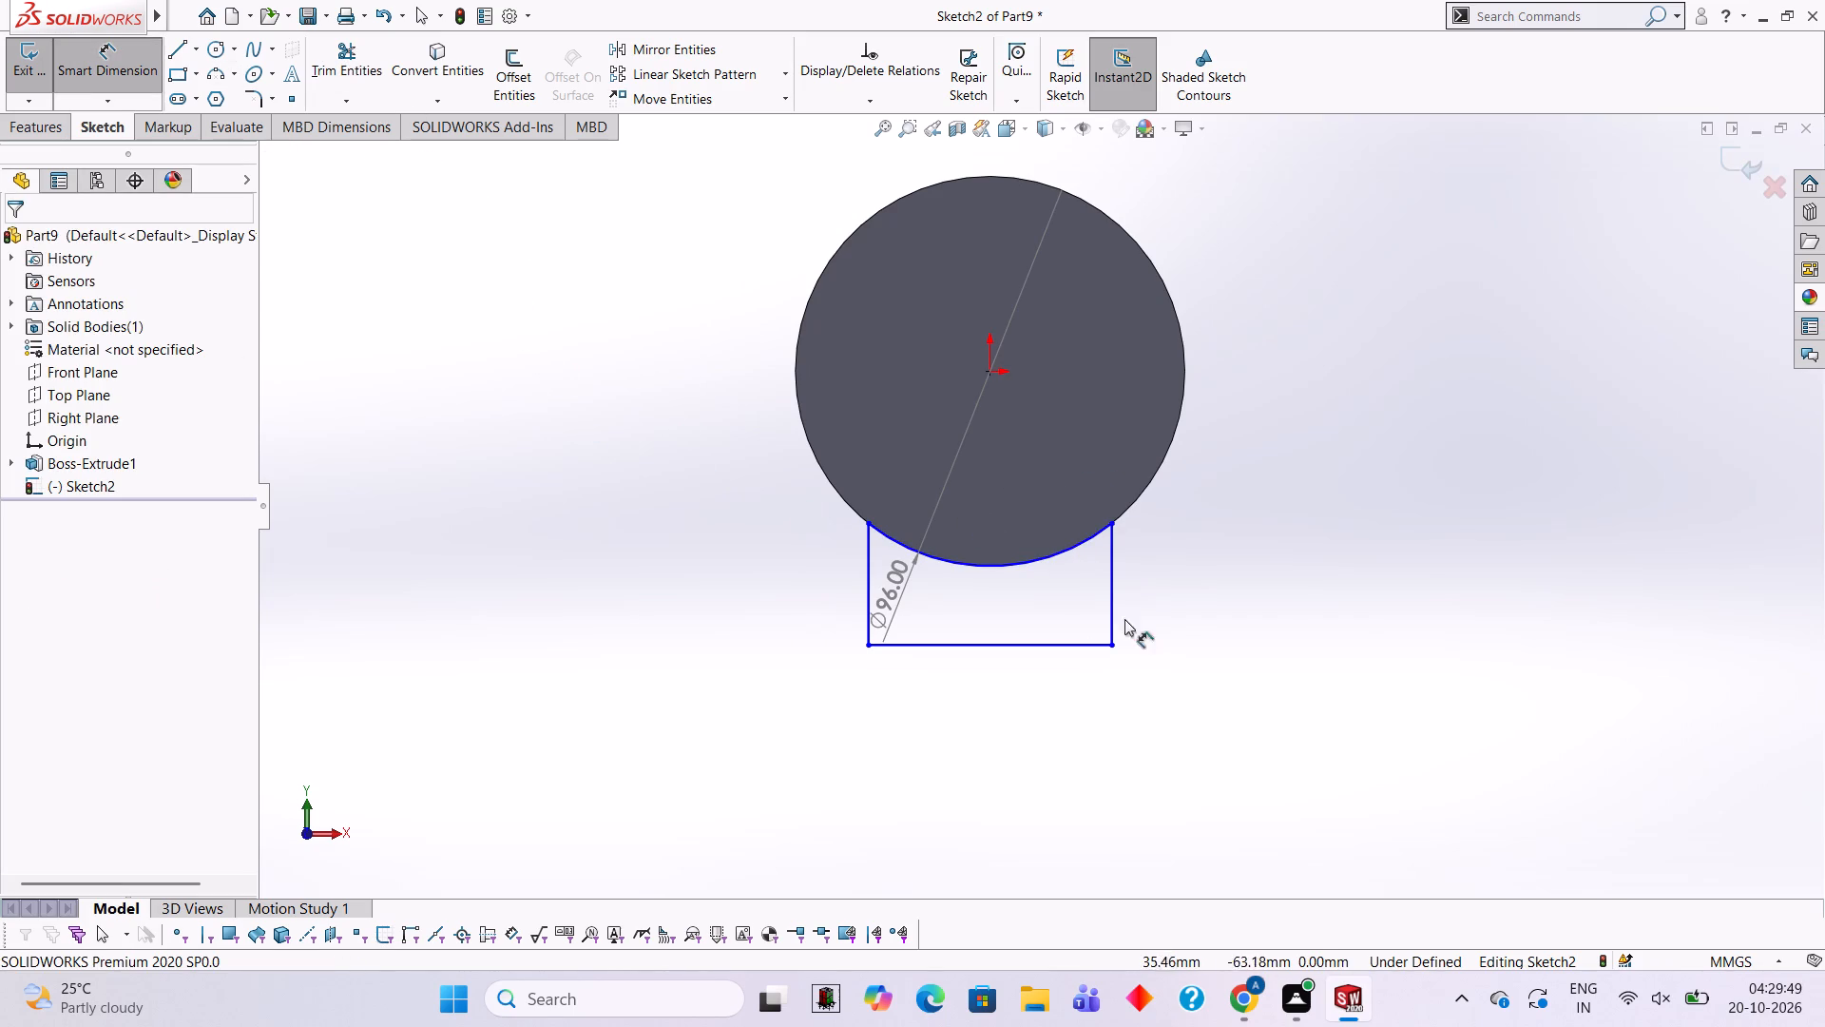
click(1117, 598)
click(1245, 604)
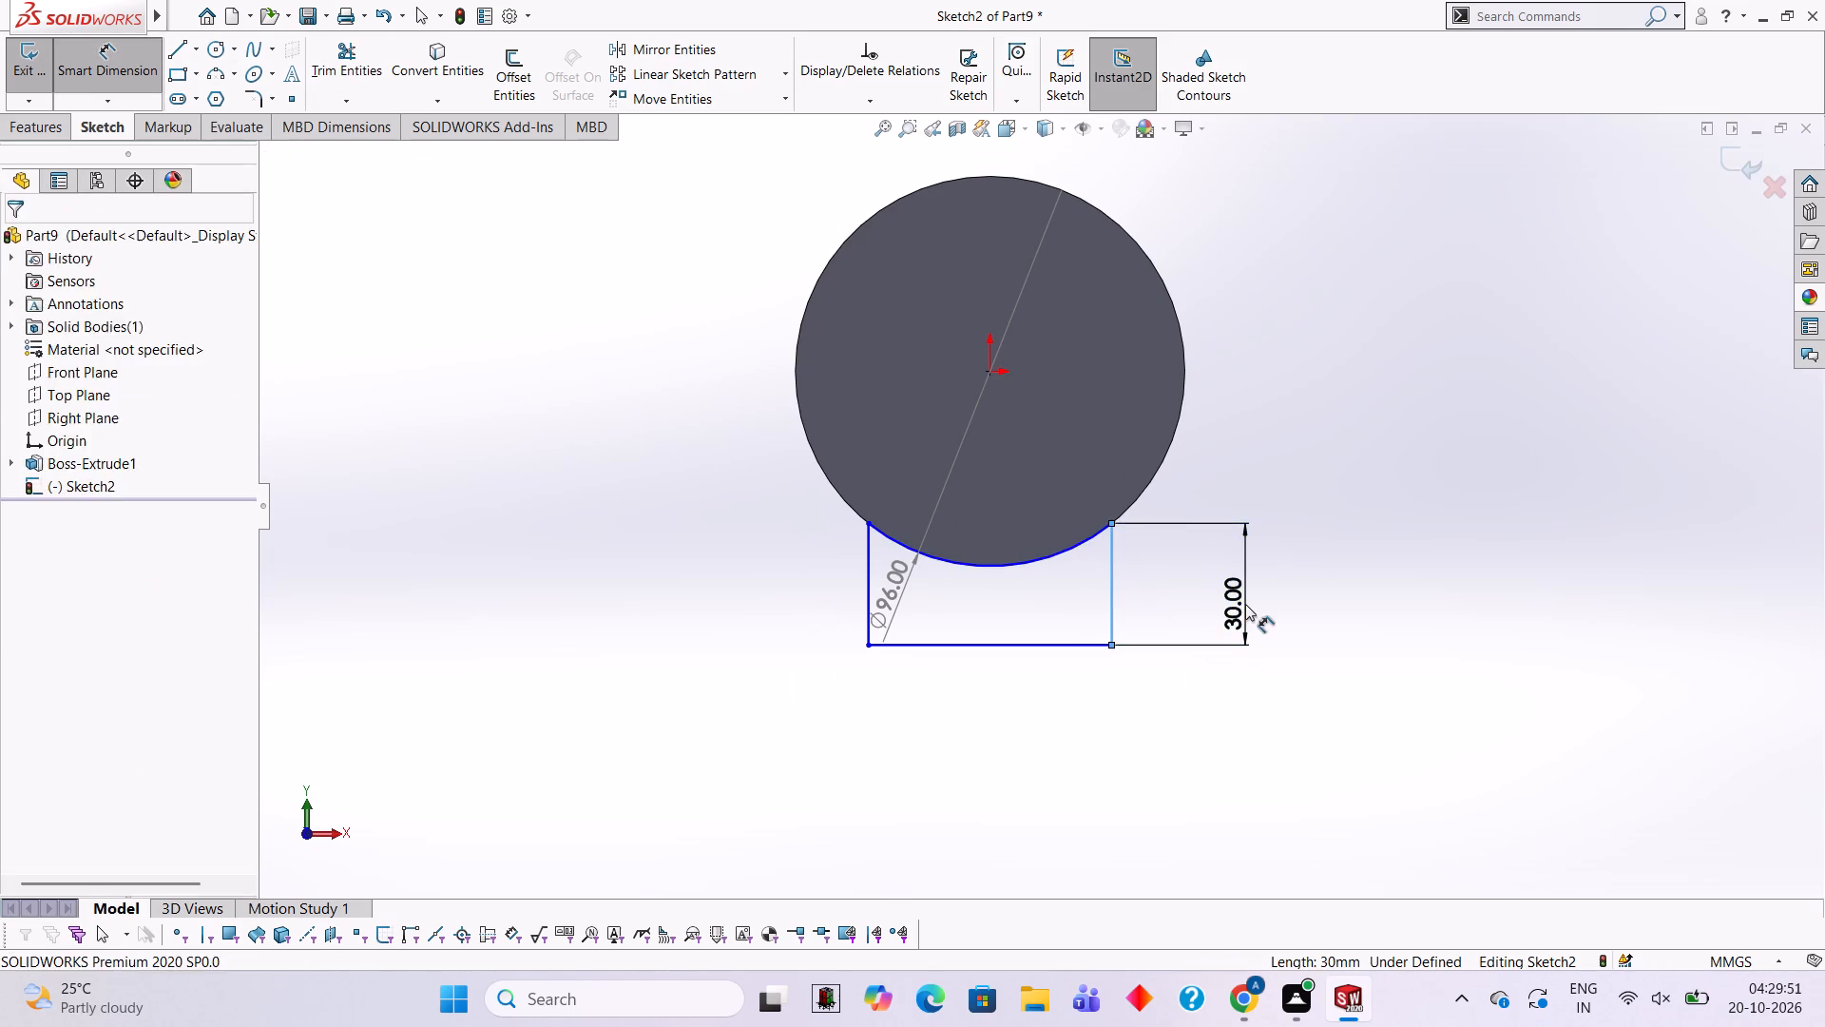
click(1158, 575)
click(1297, 428)
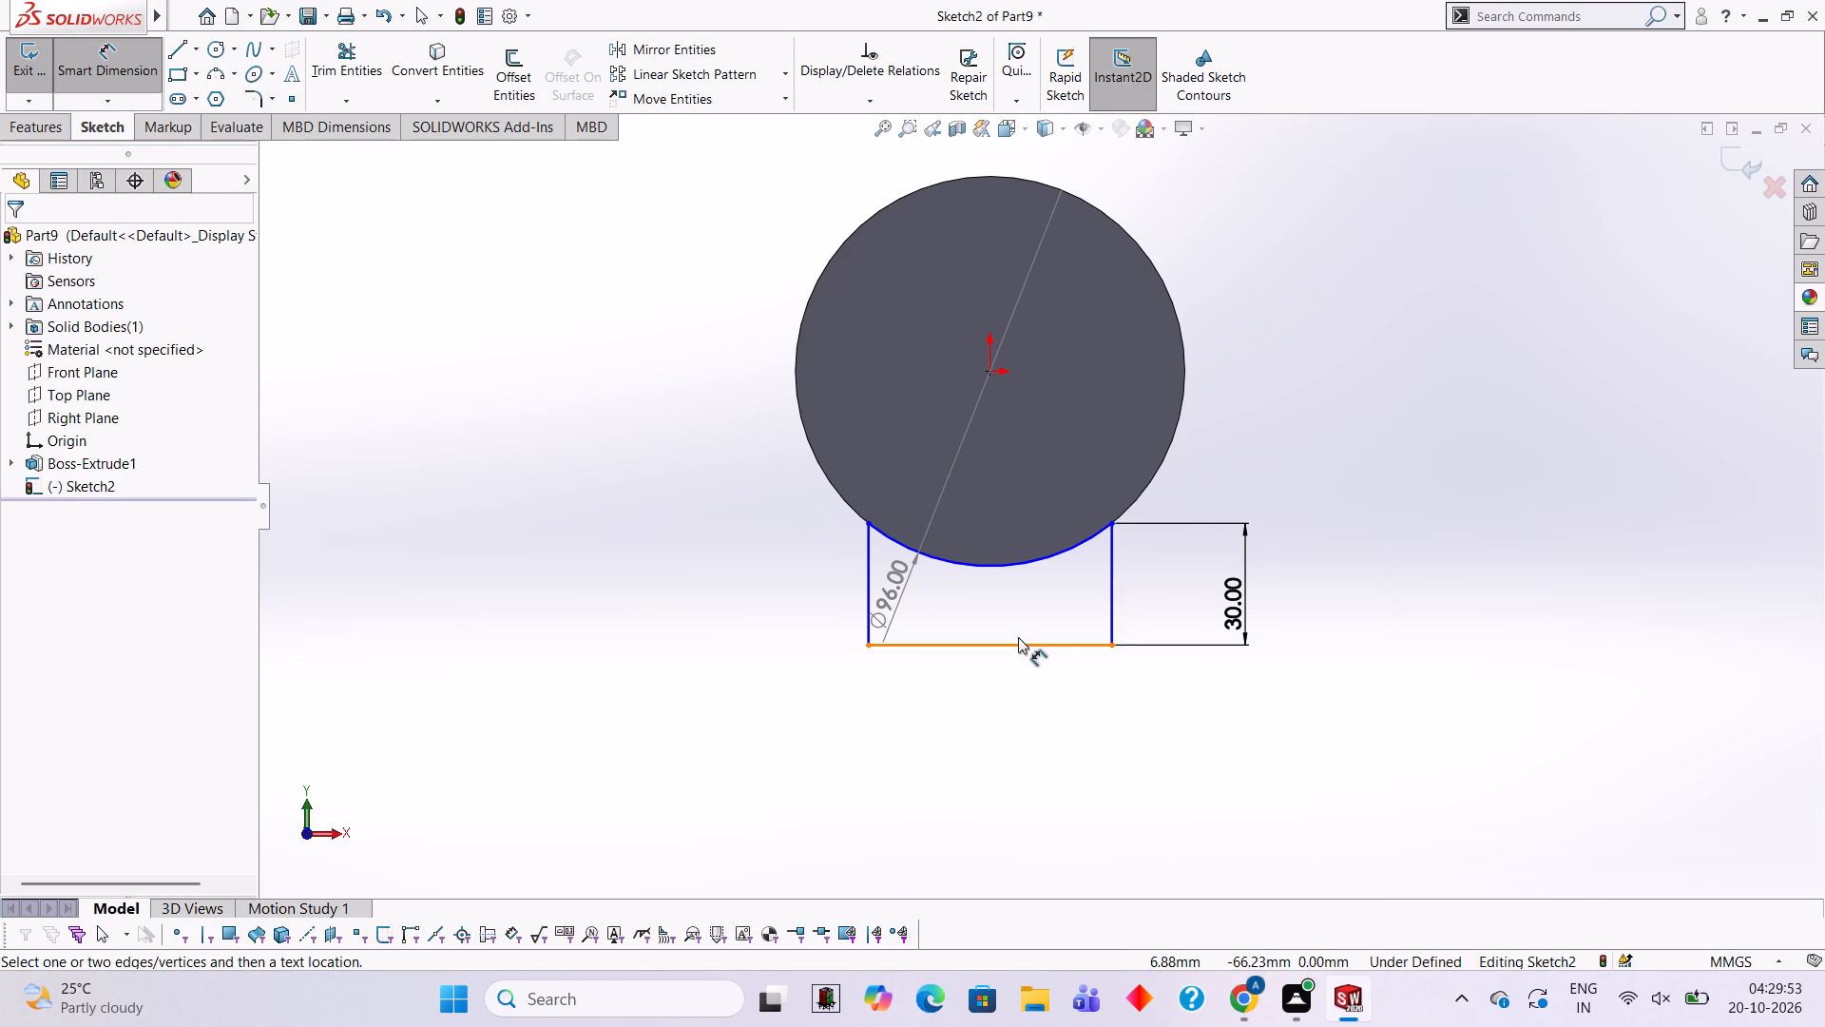
click(1018, 641)
click(1038, 759)
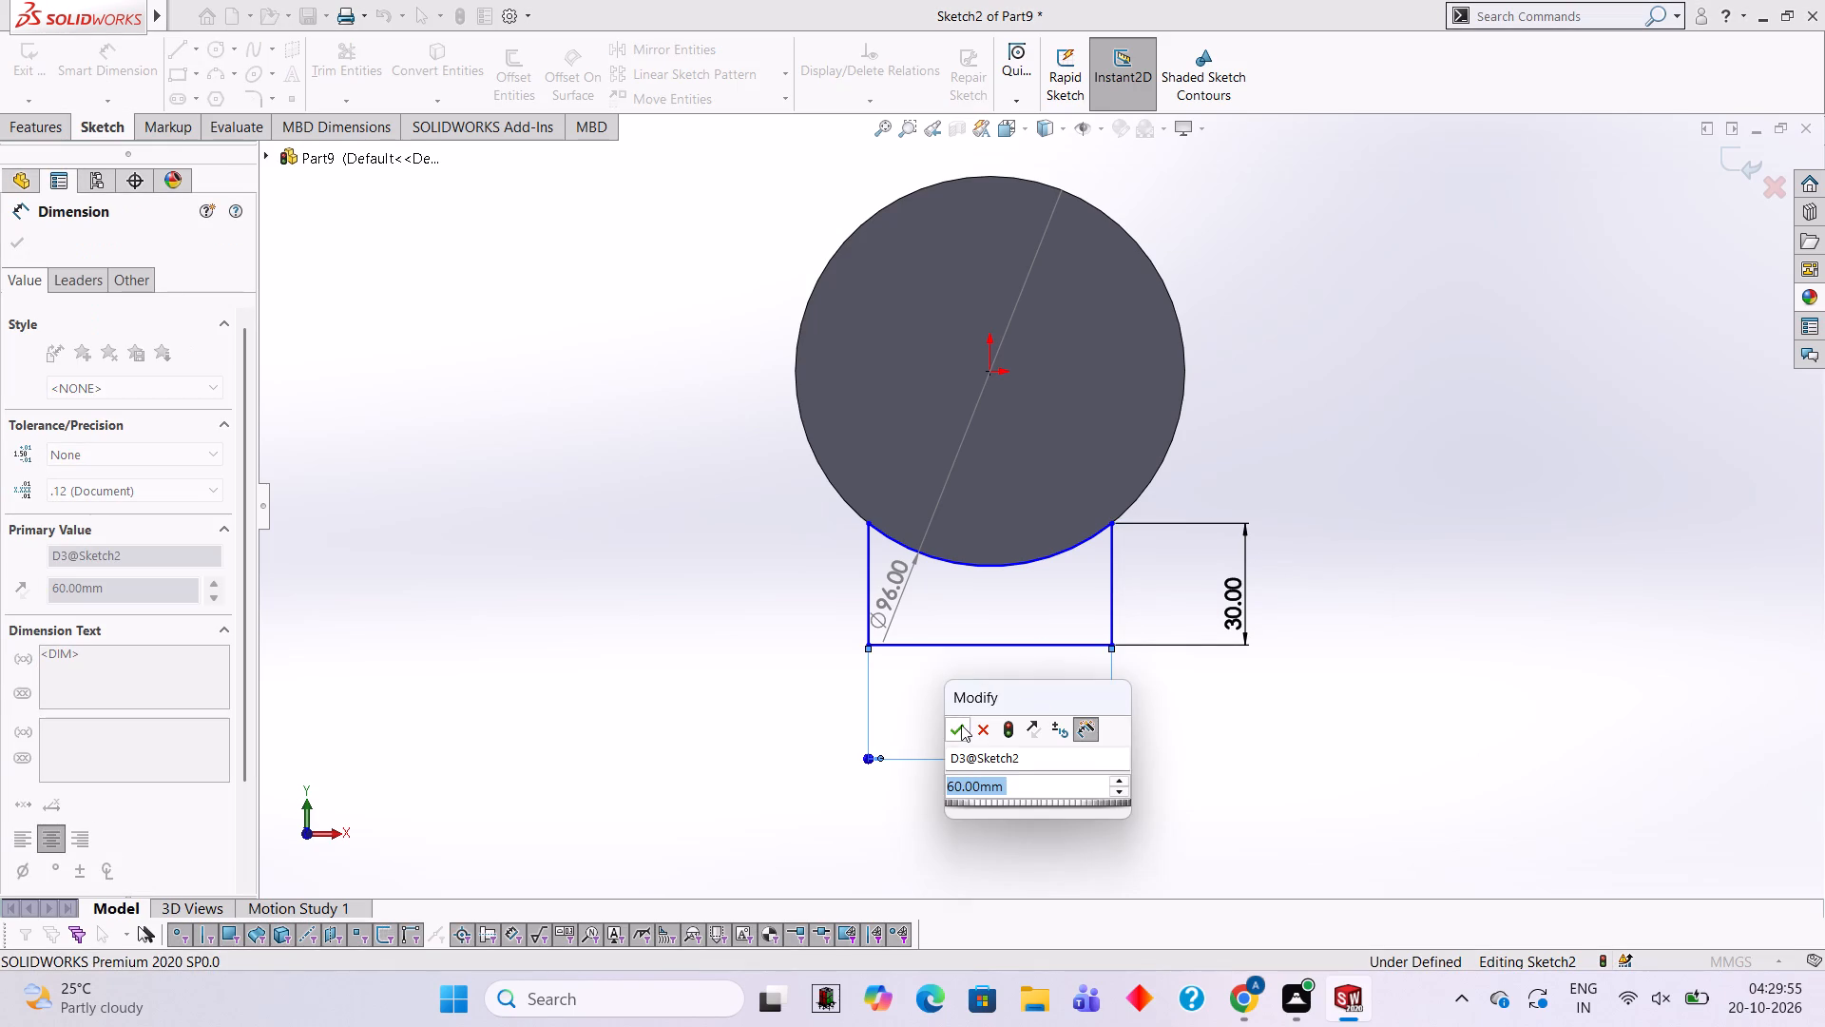
click(961, 725)
click(1297, 453)
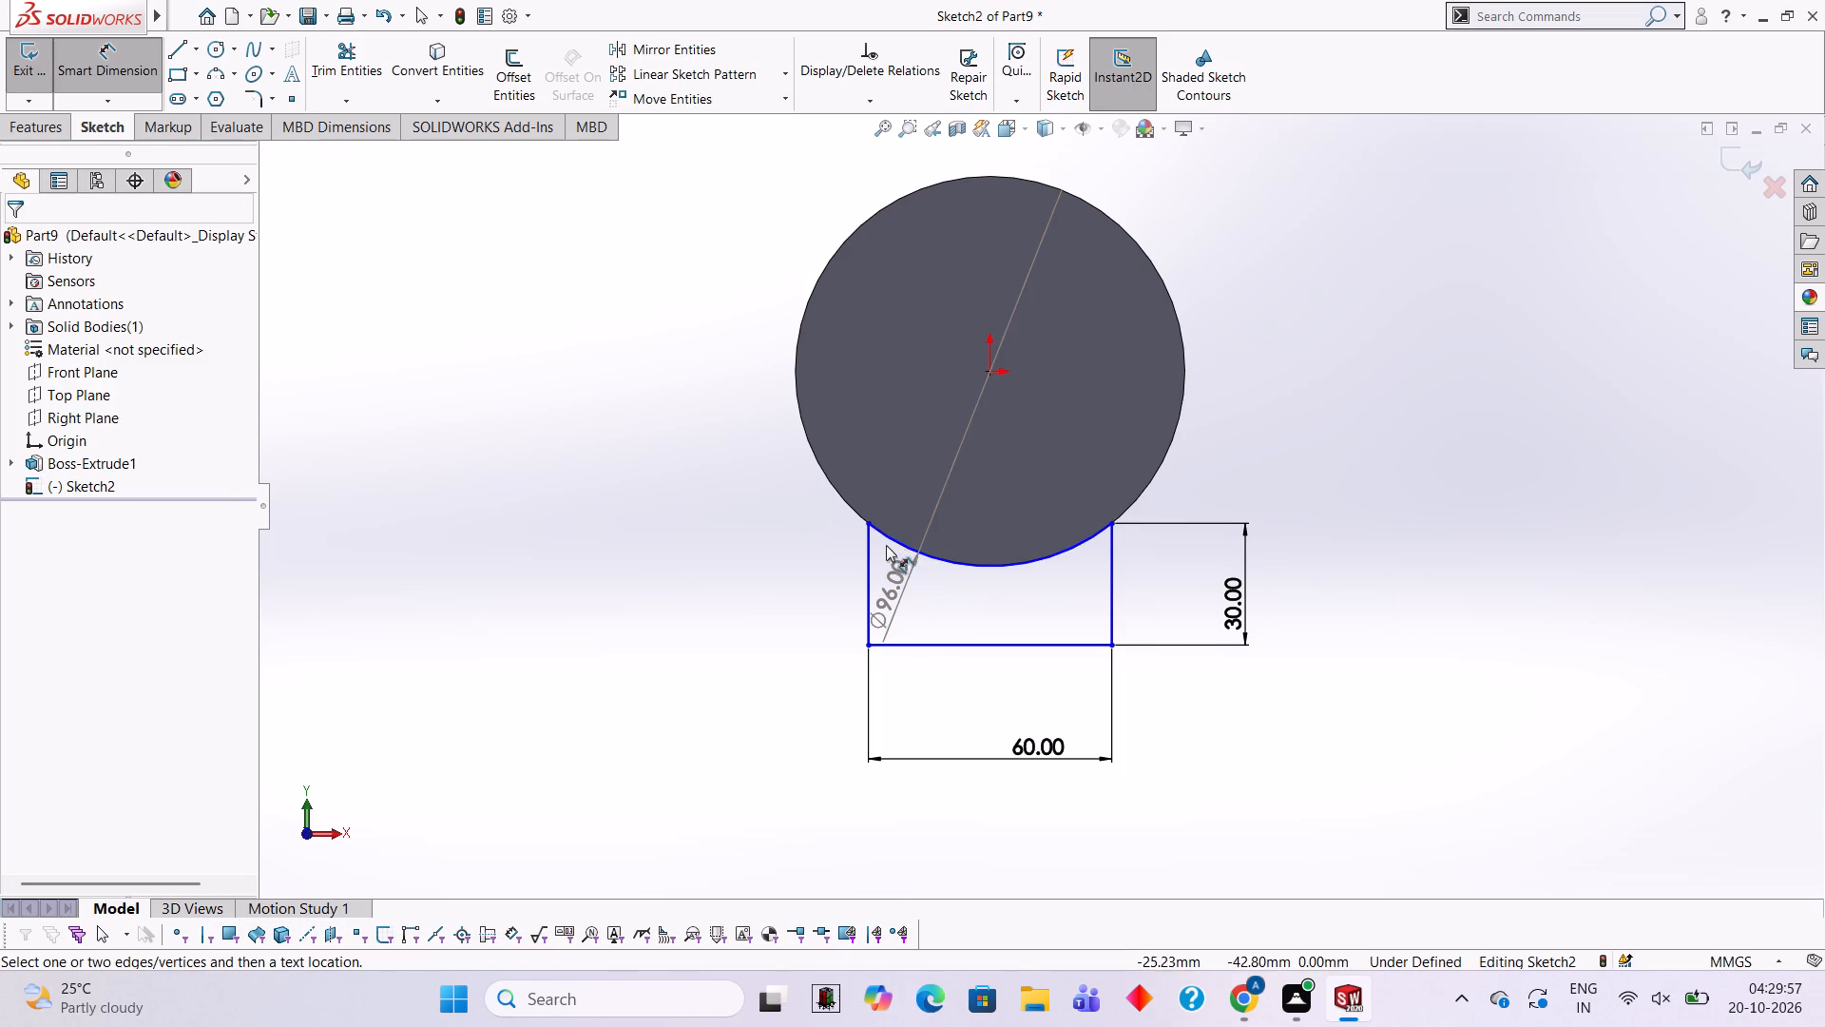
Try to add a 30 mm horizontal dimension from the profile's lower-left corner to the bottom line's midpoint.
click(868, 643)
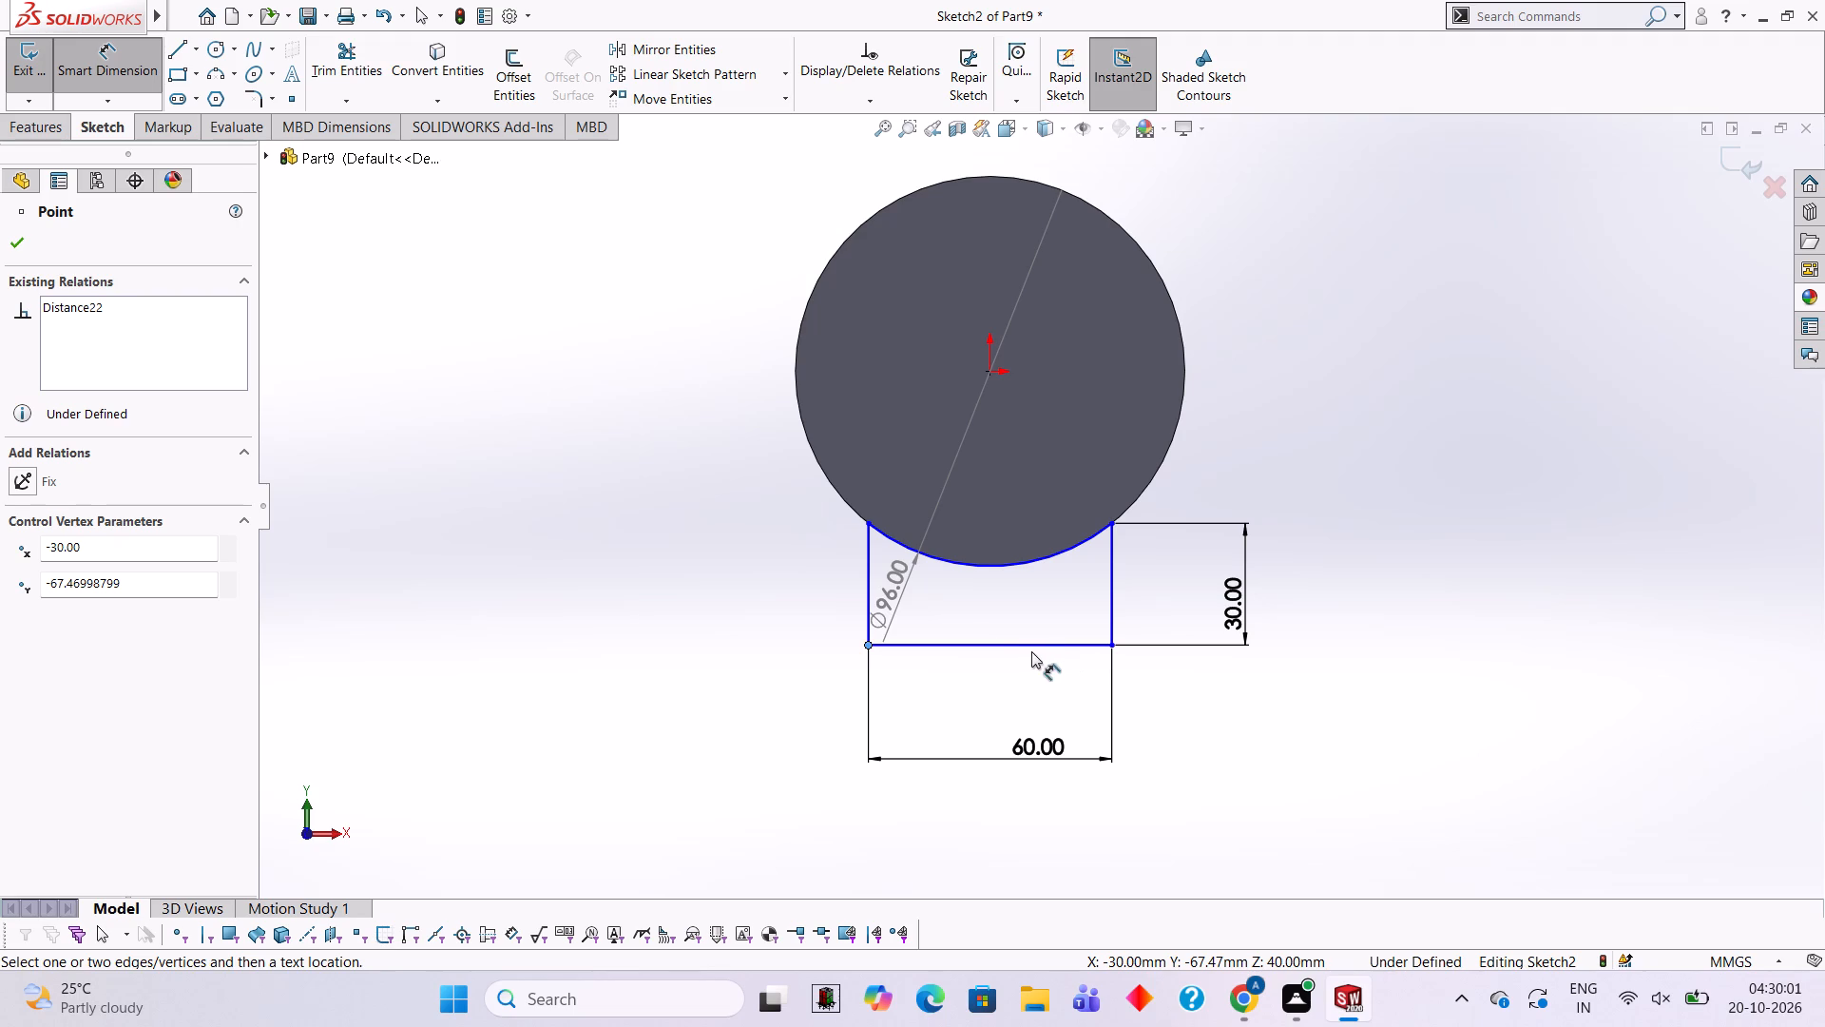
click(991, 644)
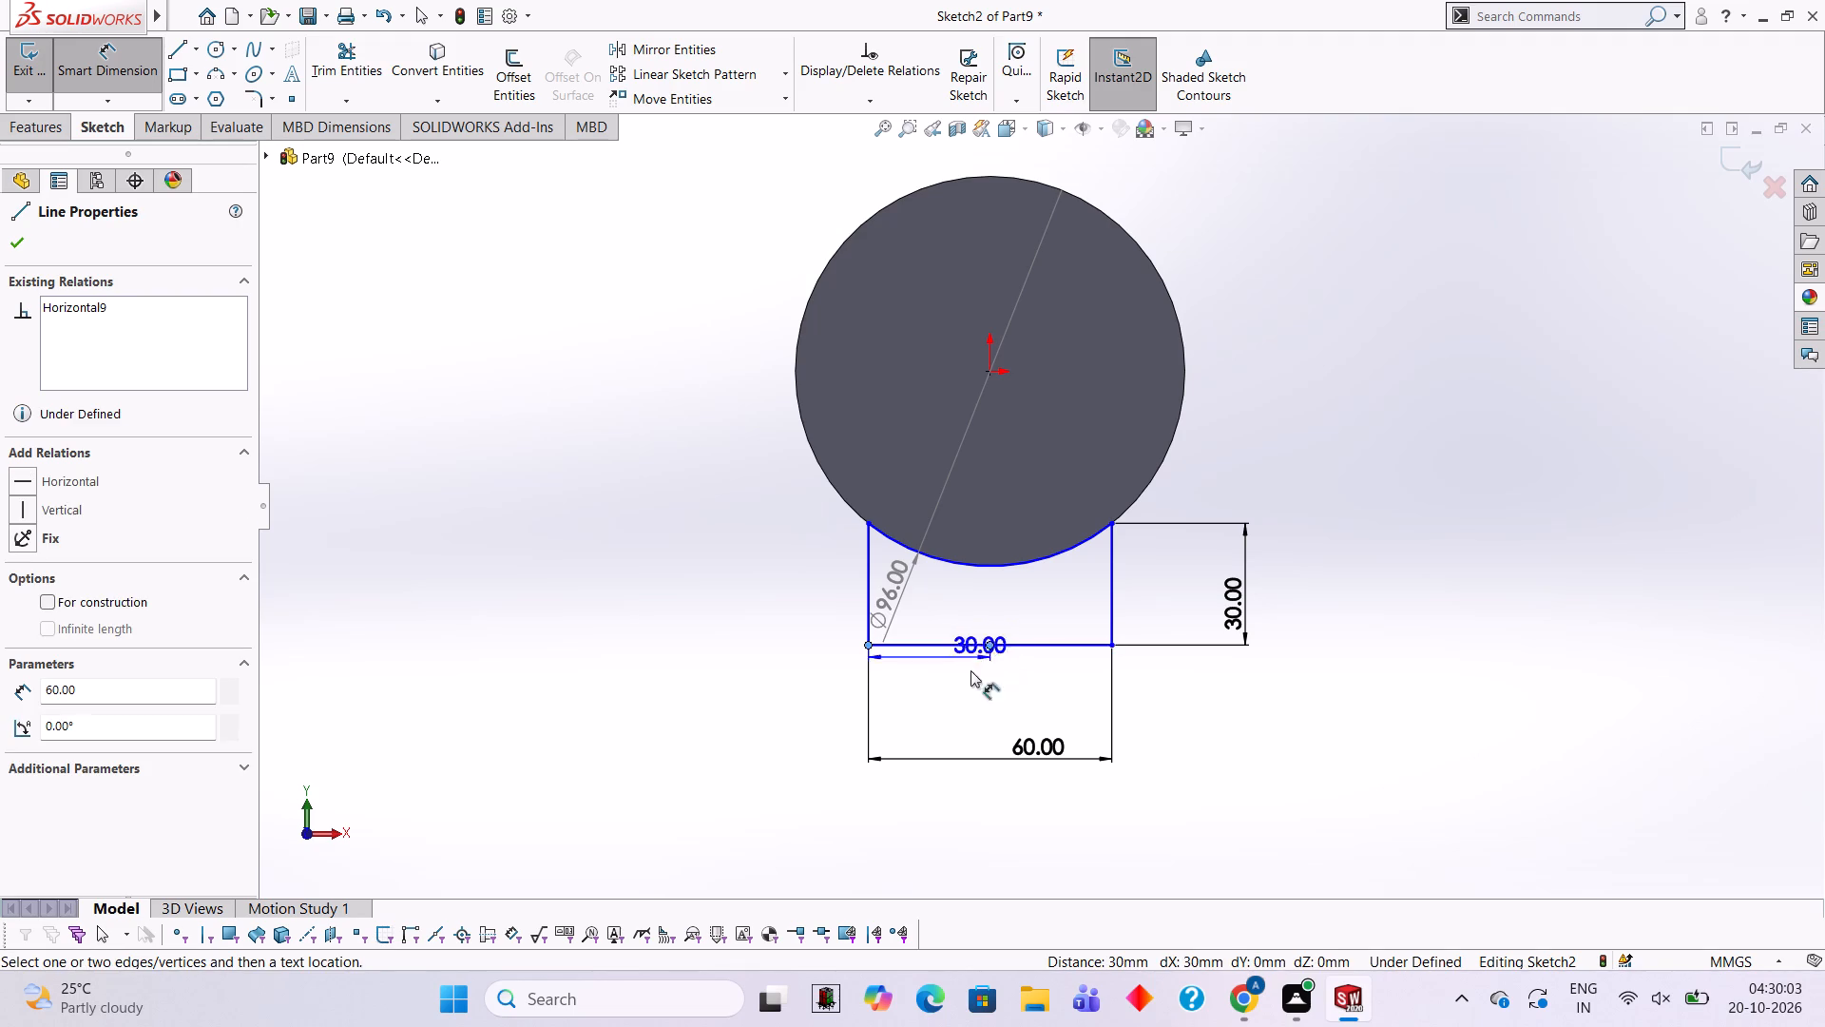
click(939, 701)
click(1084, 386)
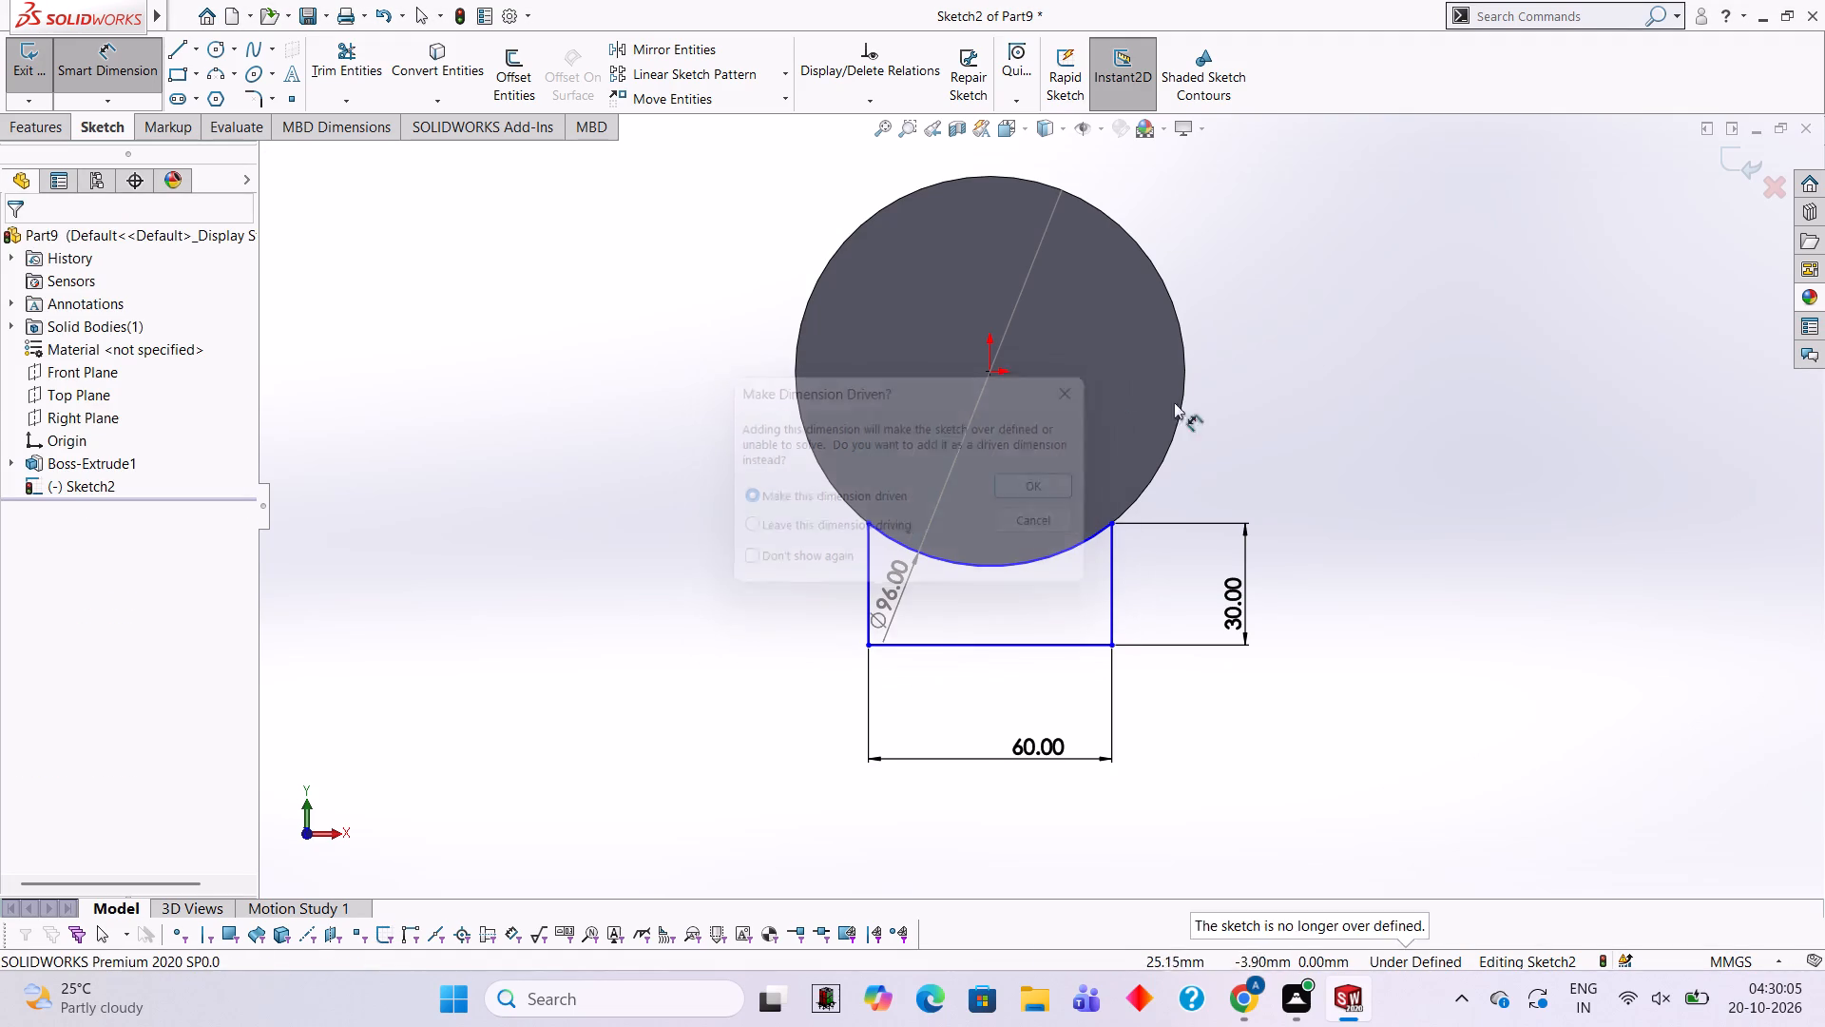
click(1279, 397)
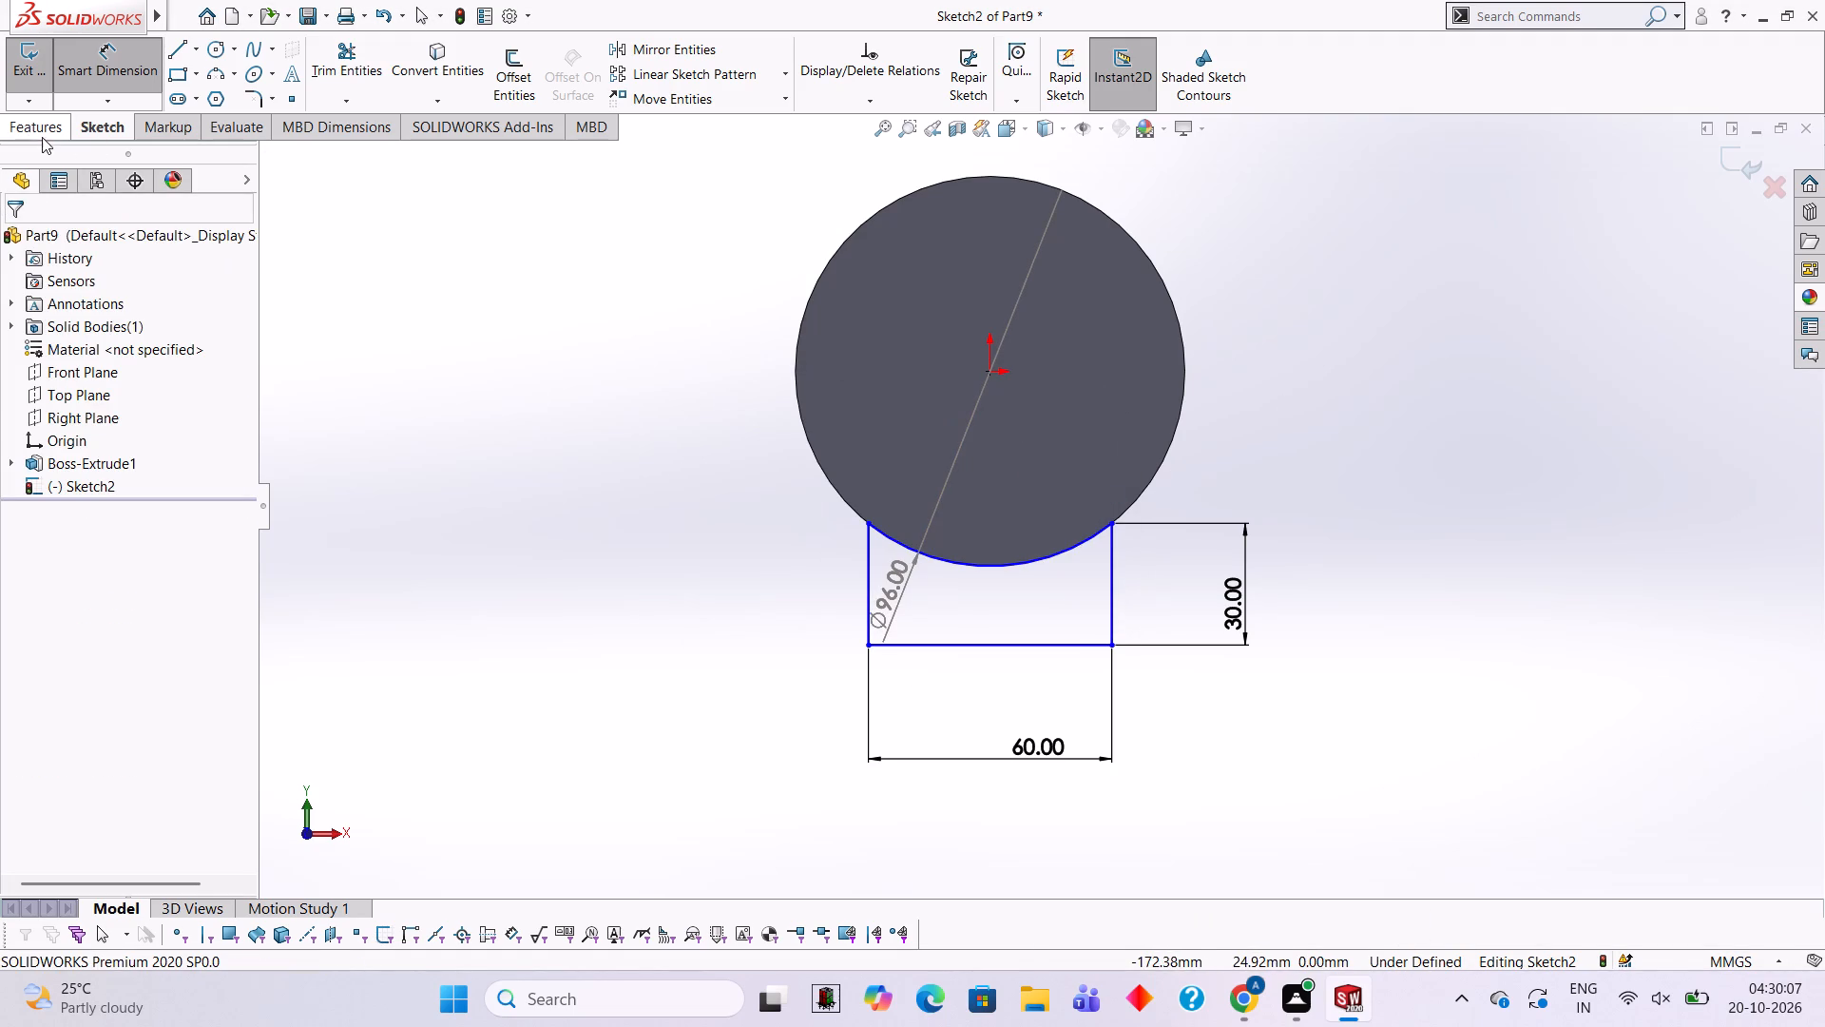
Extrude the base profile 40 mm in the reversed direction, under the disc, merged with the existing body.
click(35, 123)
click(52, 75)
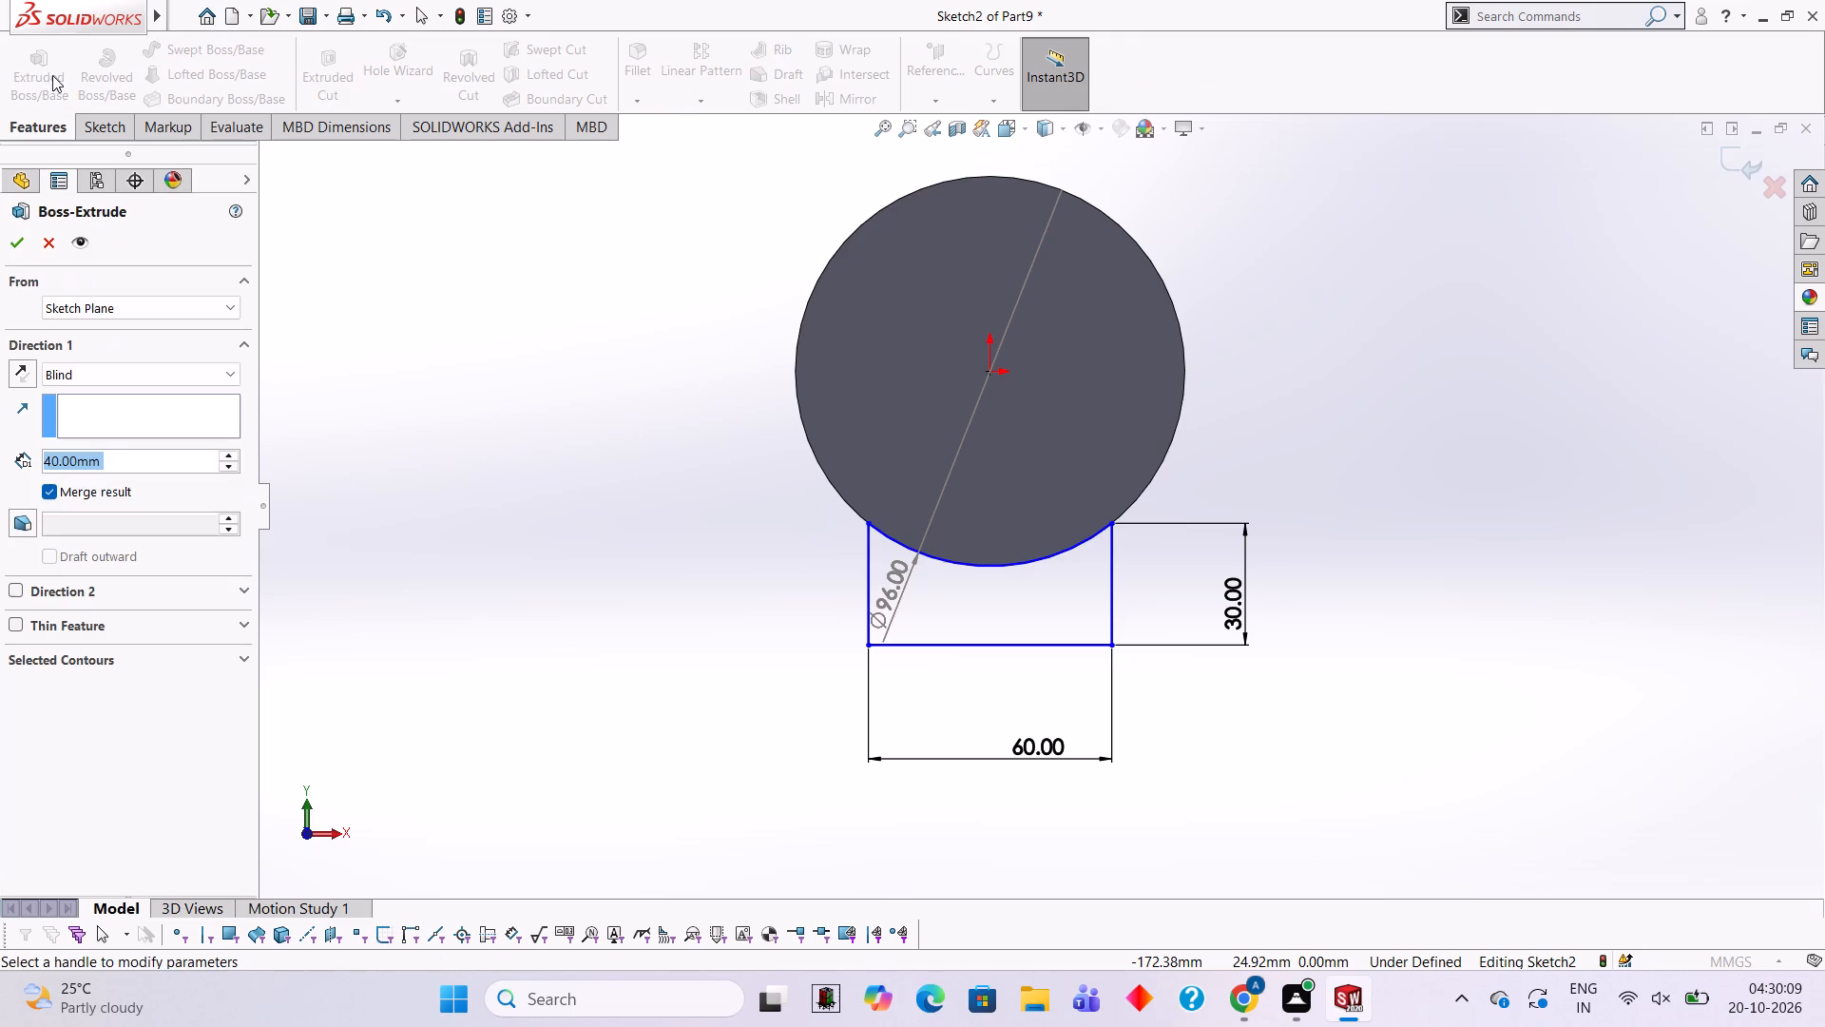
middle_drag(411, 338, 546, 463)
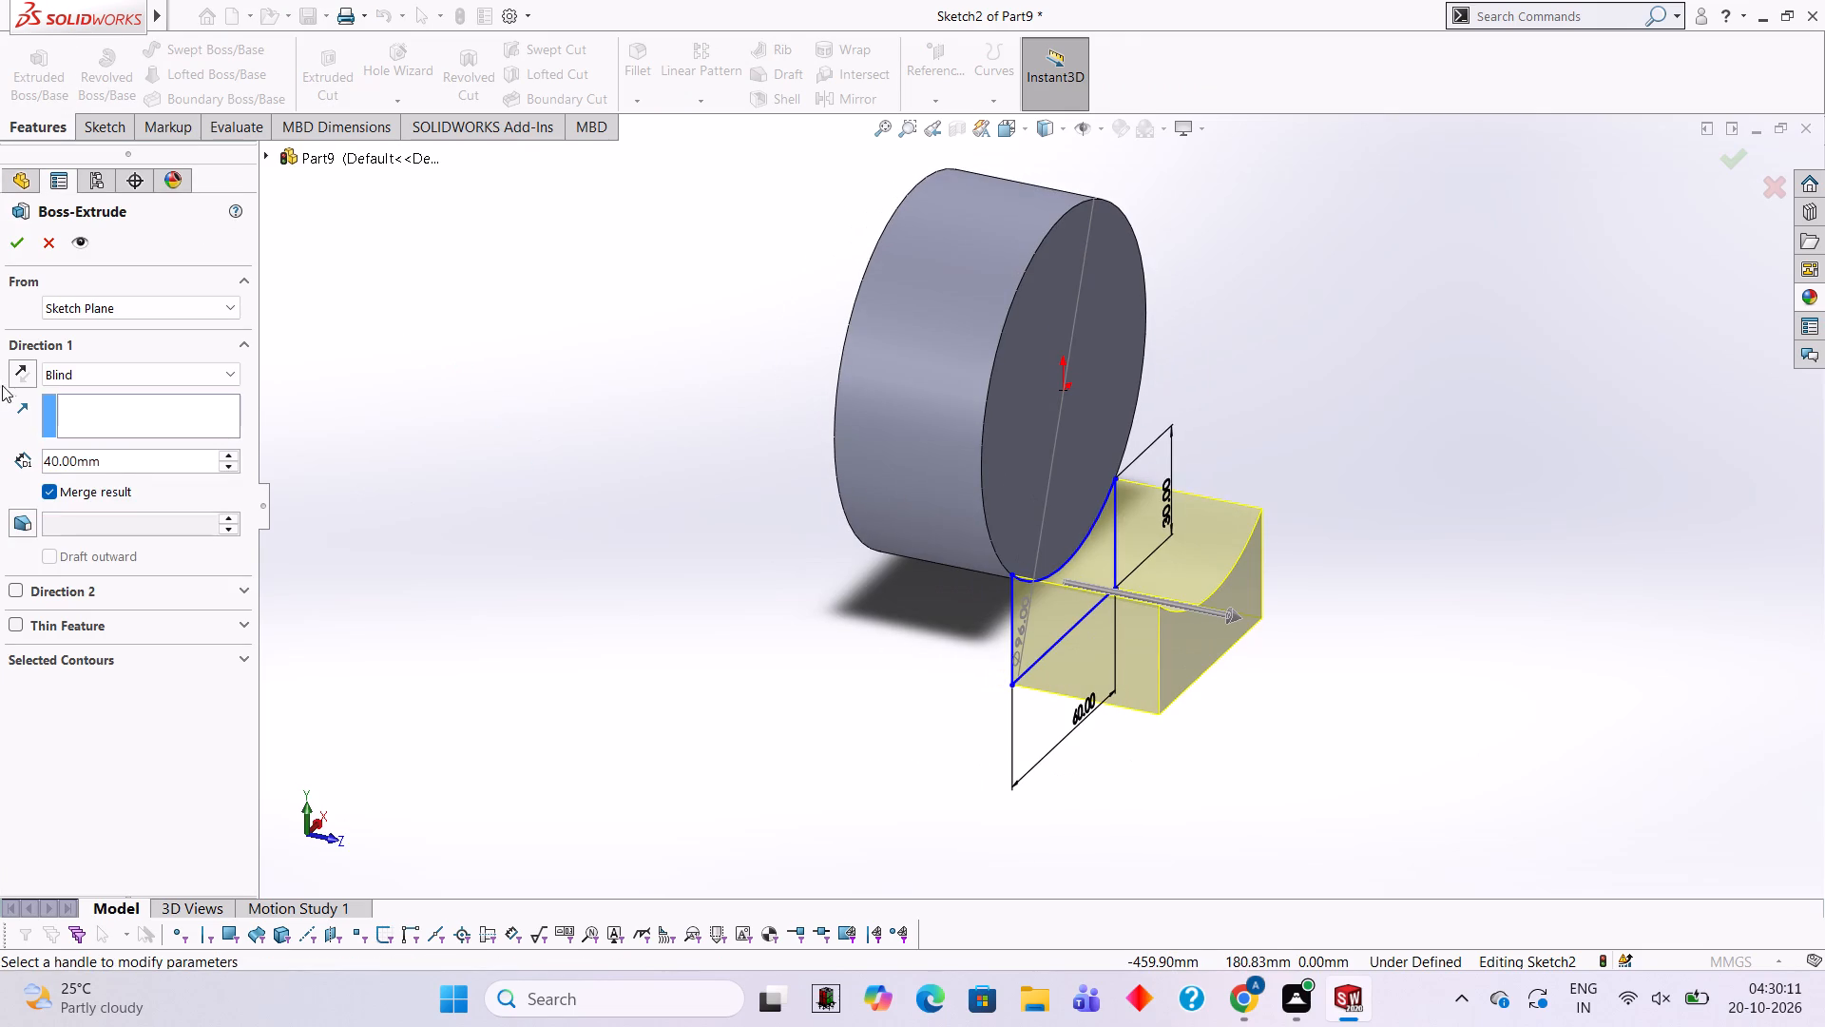
click(16, 370)
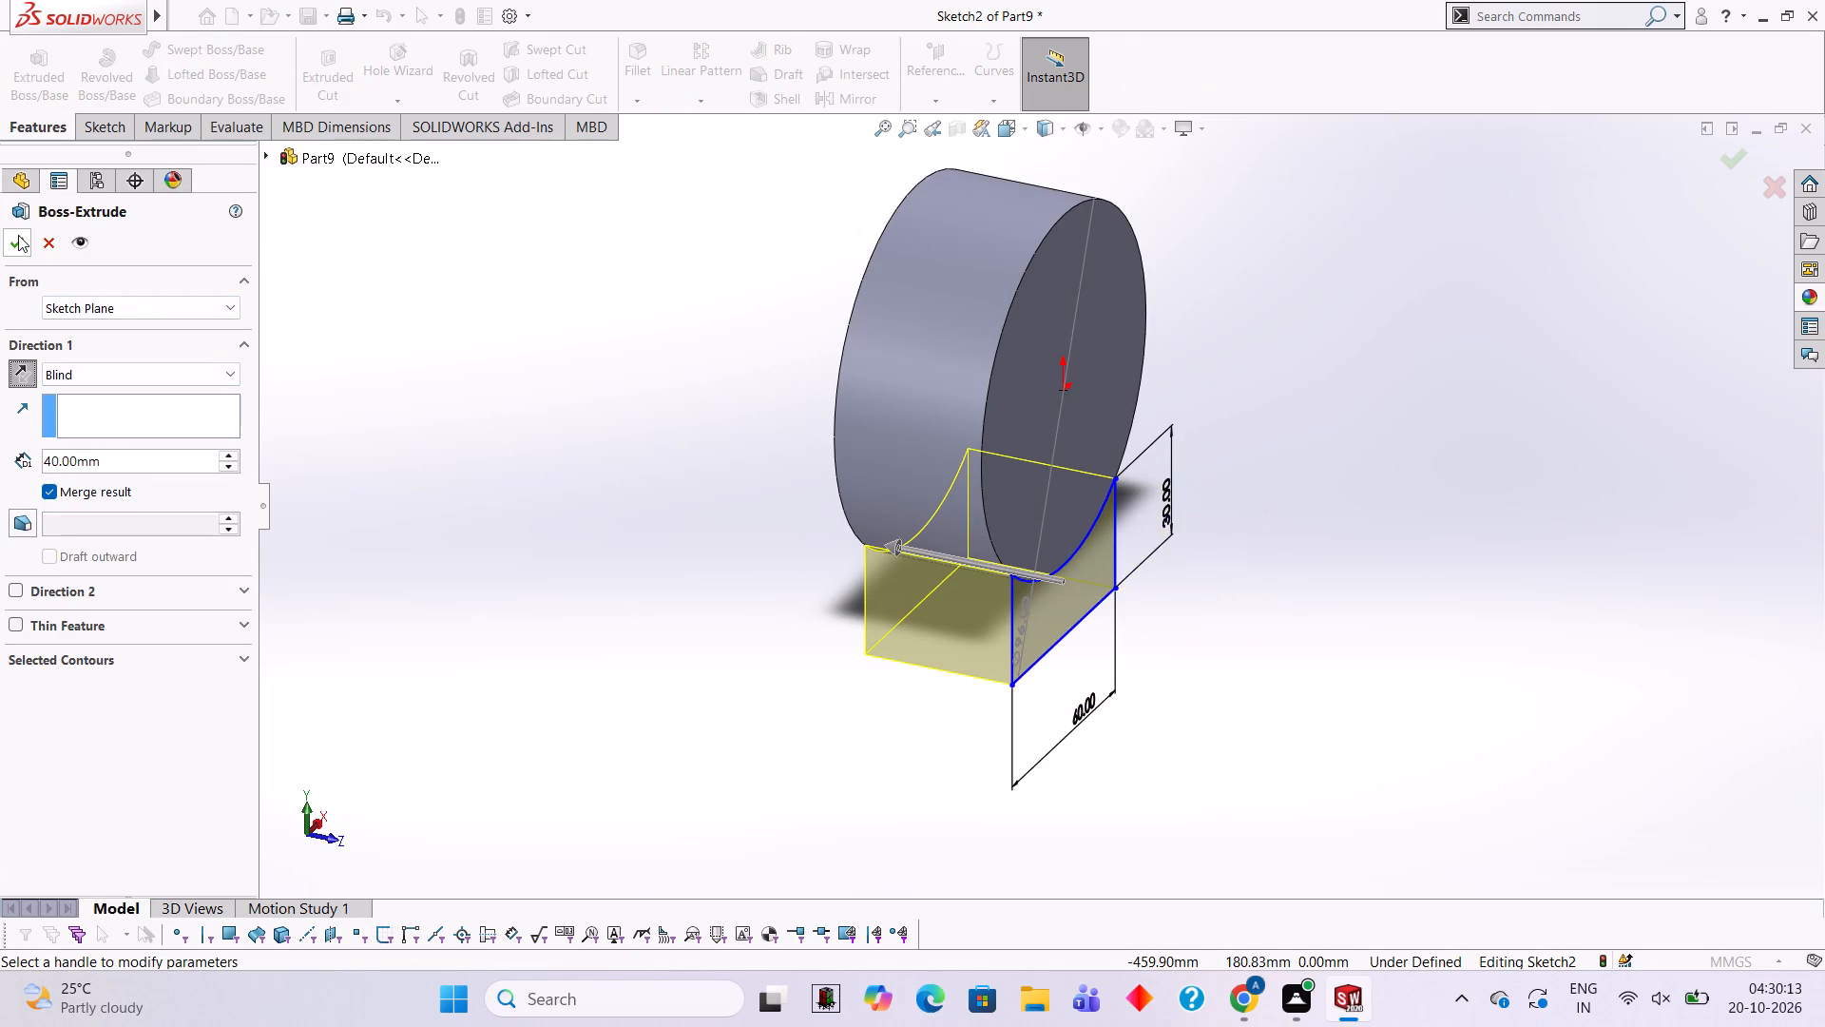
click(18, 235)
click(441, 383)
Start a sketch on the part's front face and draw a 64 mm diameter circle centred on the origin.
scroll(769, 430, up, 1)
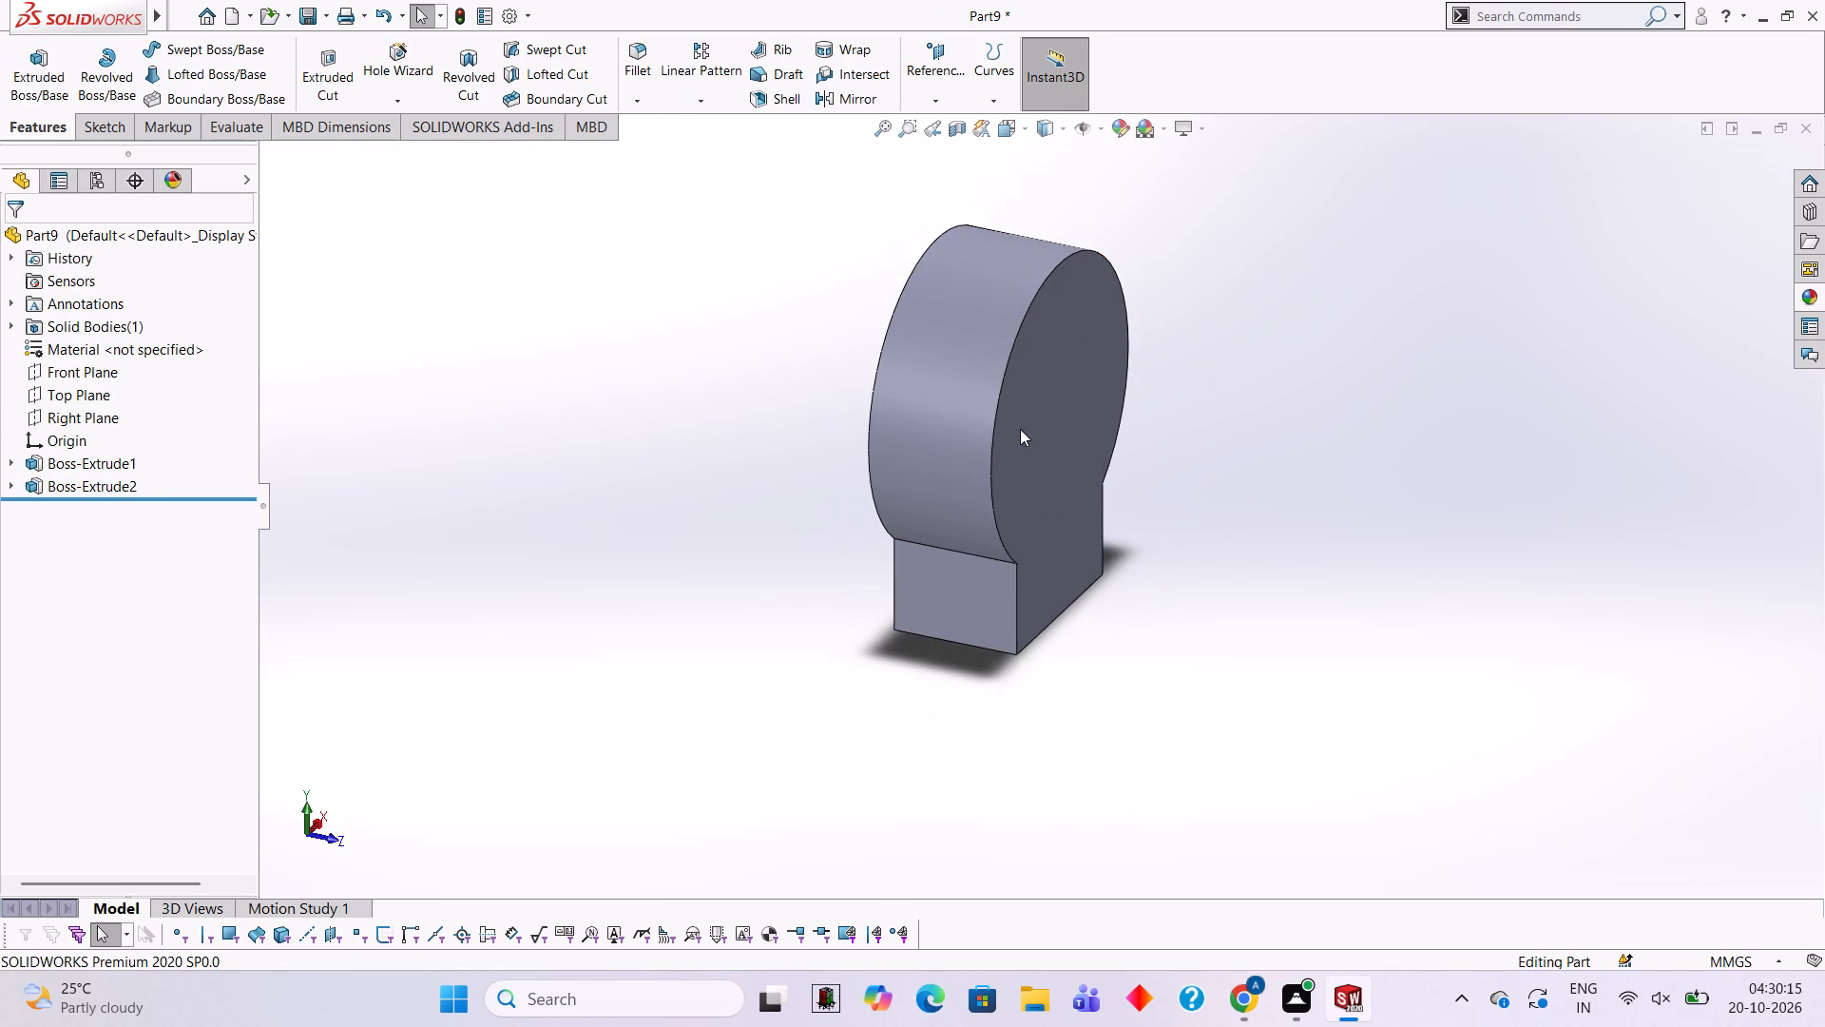
middle_drag(950, 388, 899, 361)
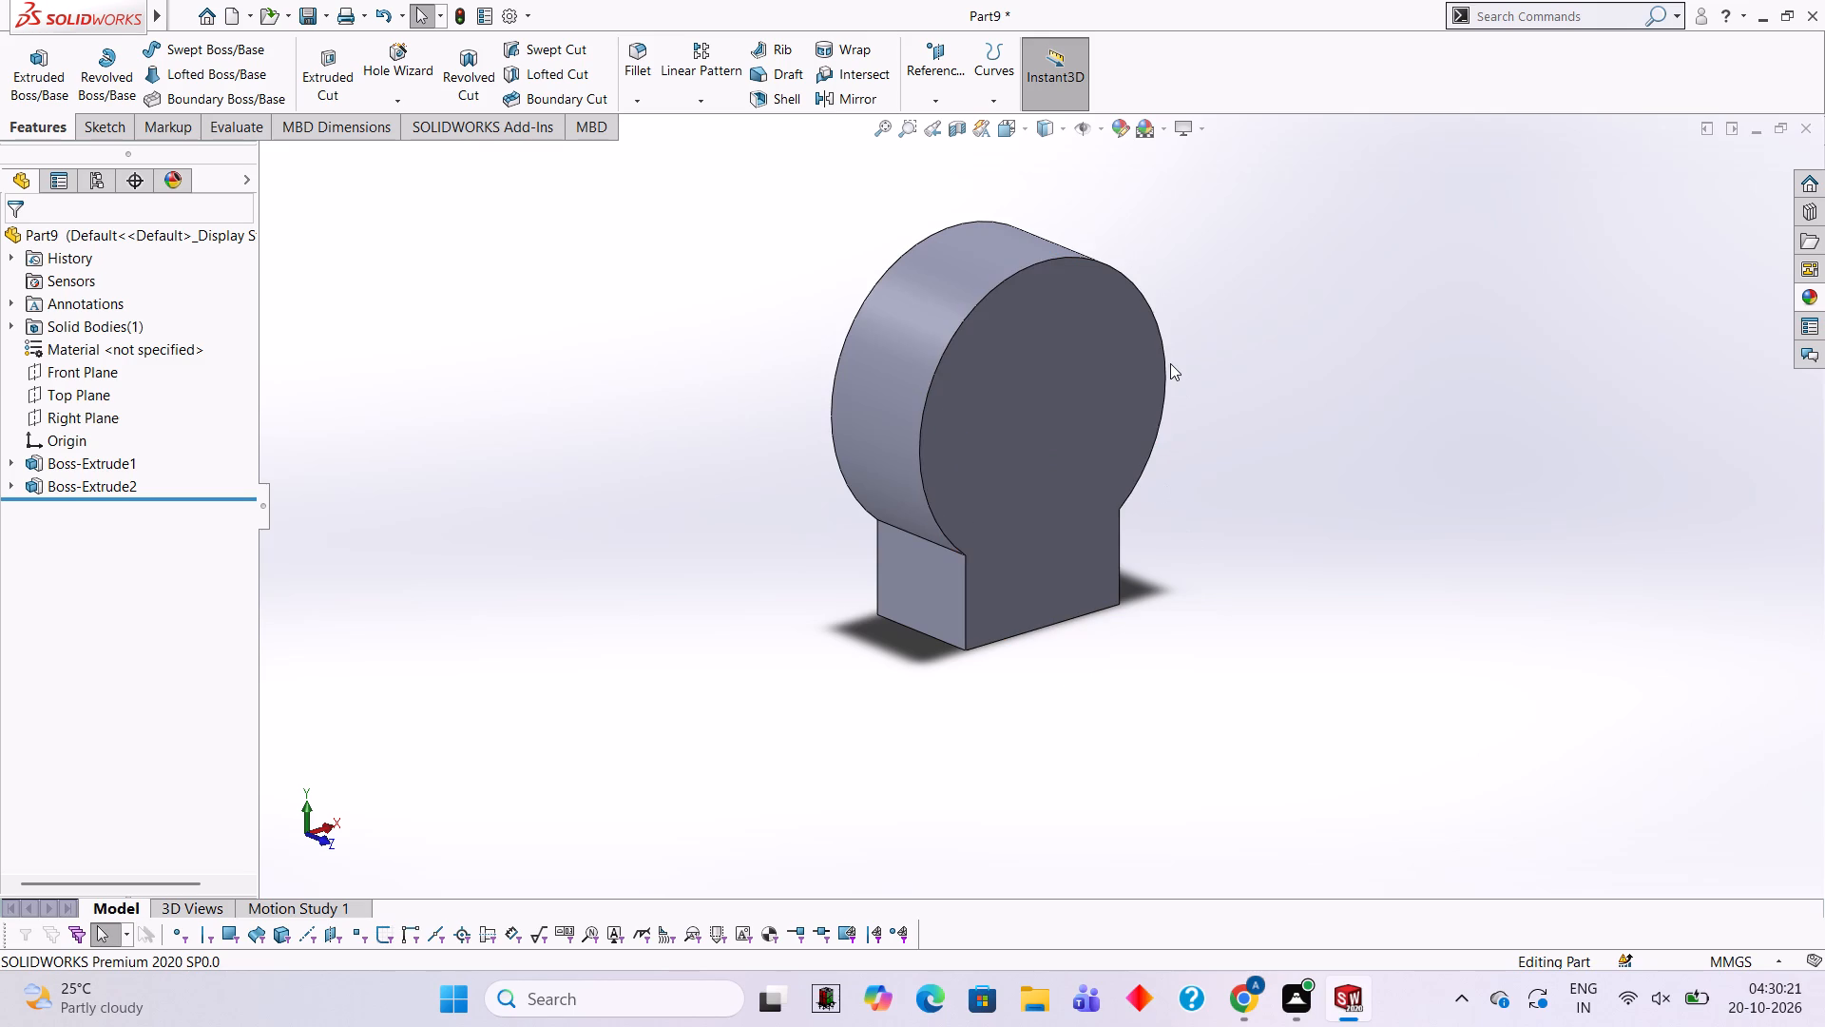
middle_drag(1230, 360, 1200, 344)
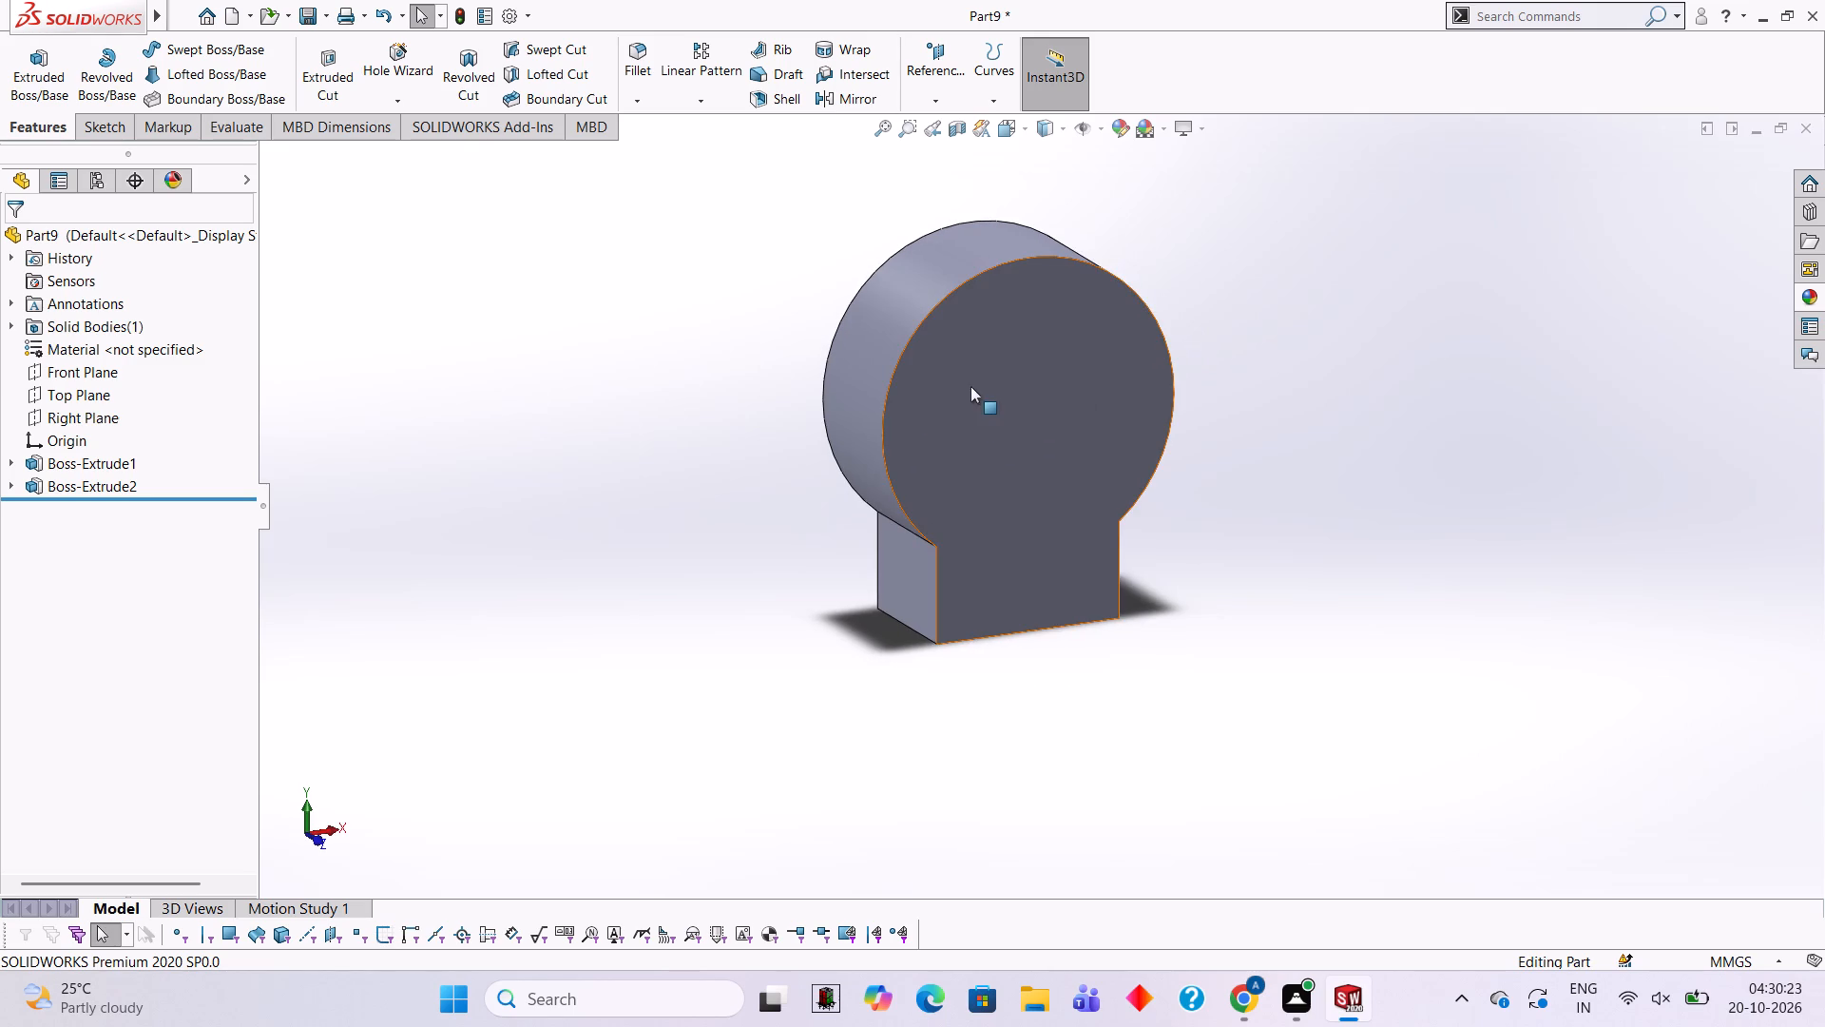
click(1007, 403)
click(1083, 357)
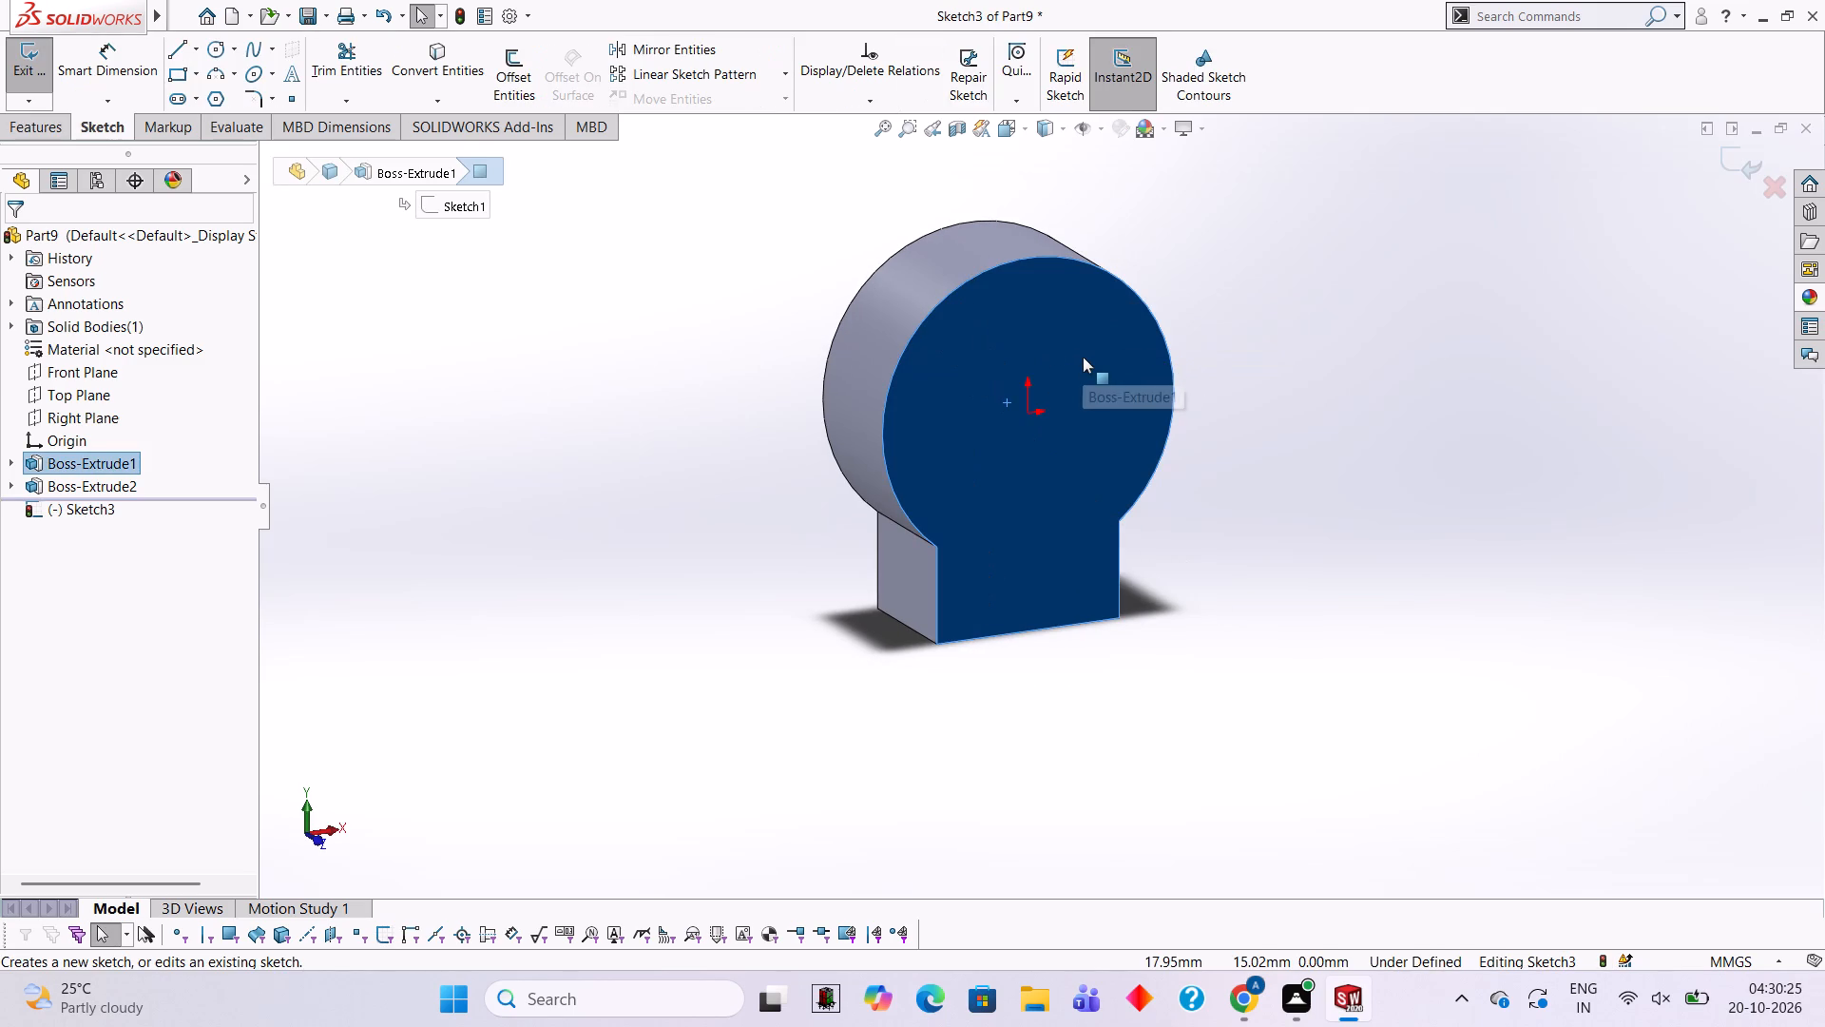
key(ctrl+8)
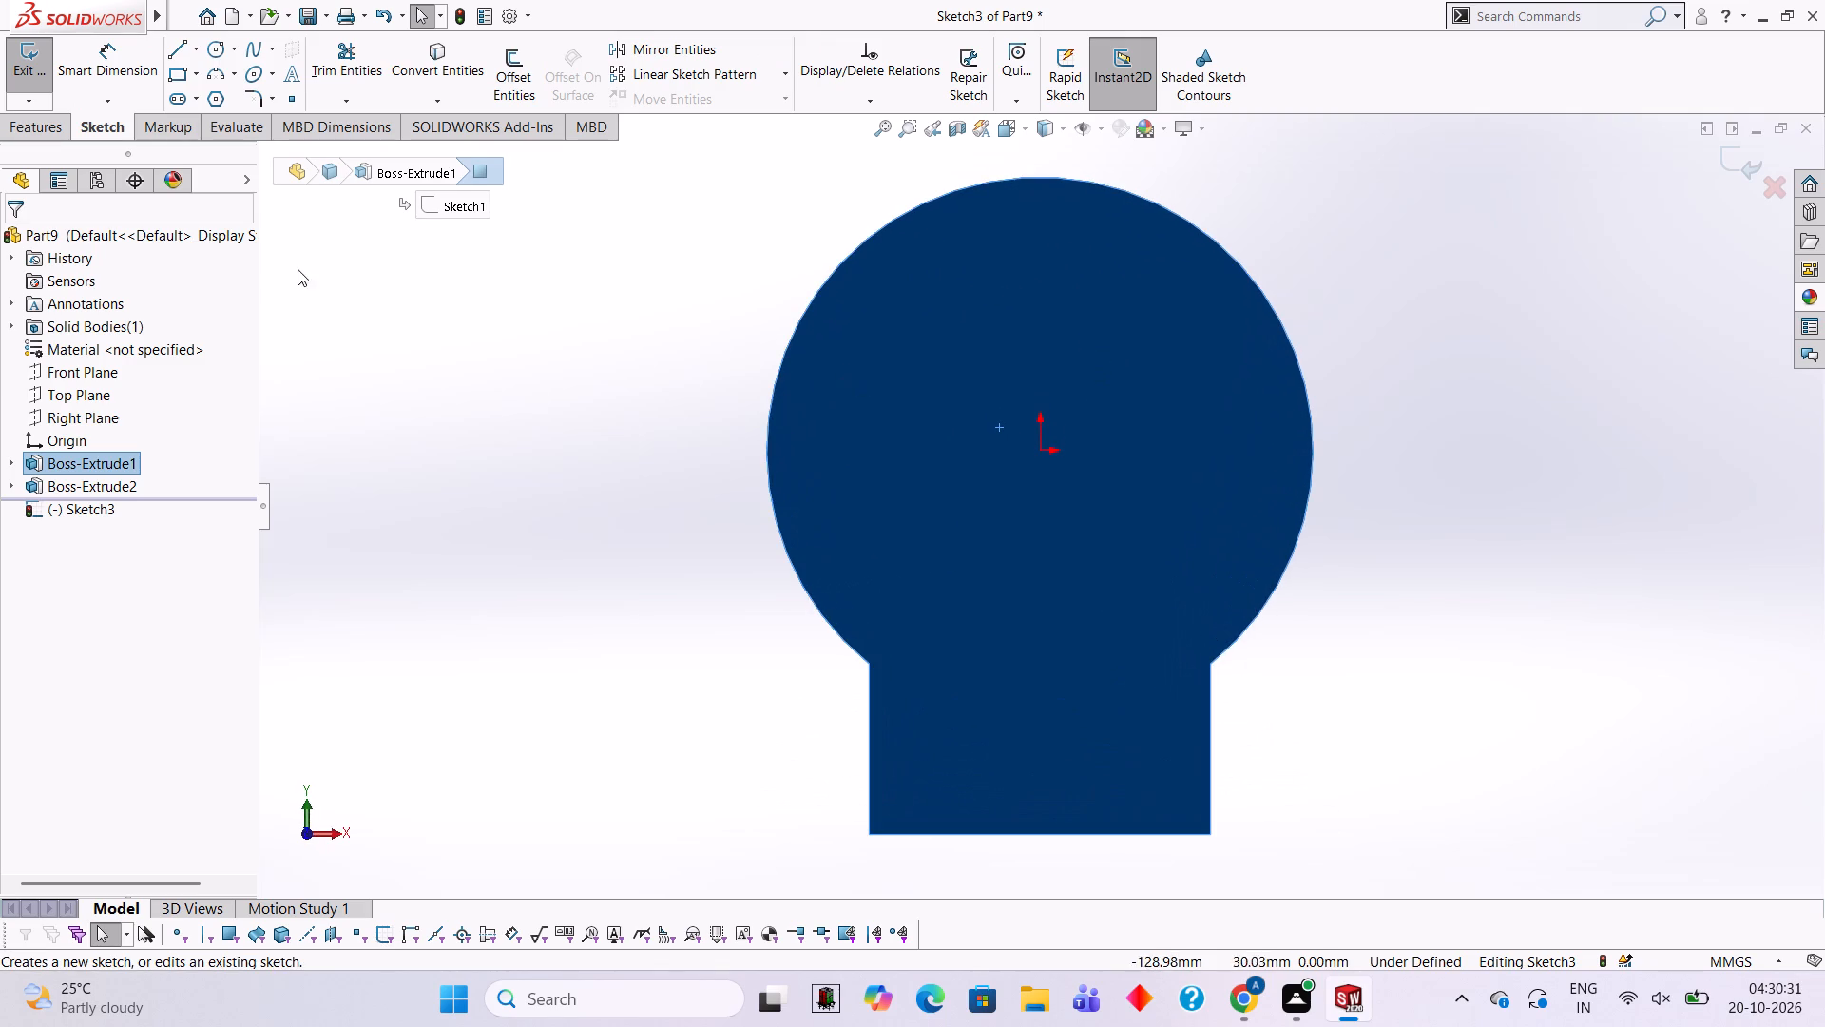
click(220, 54)
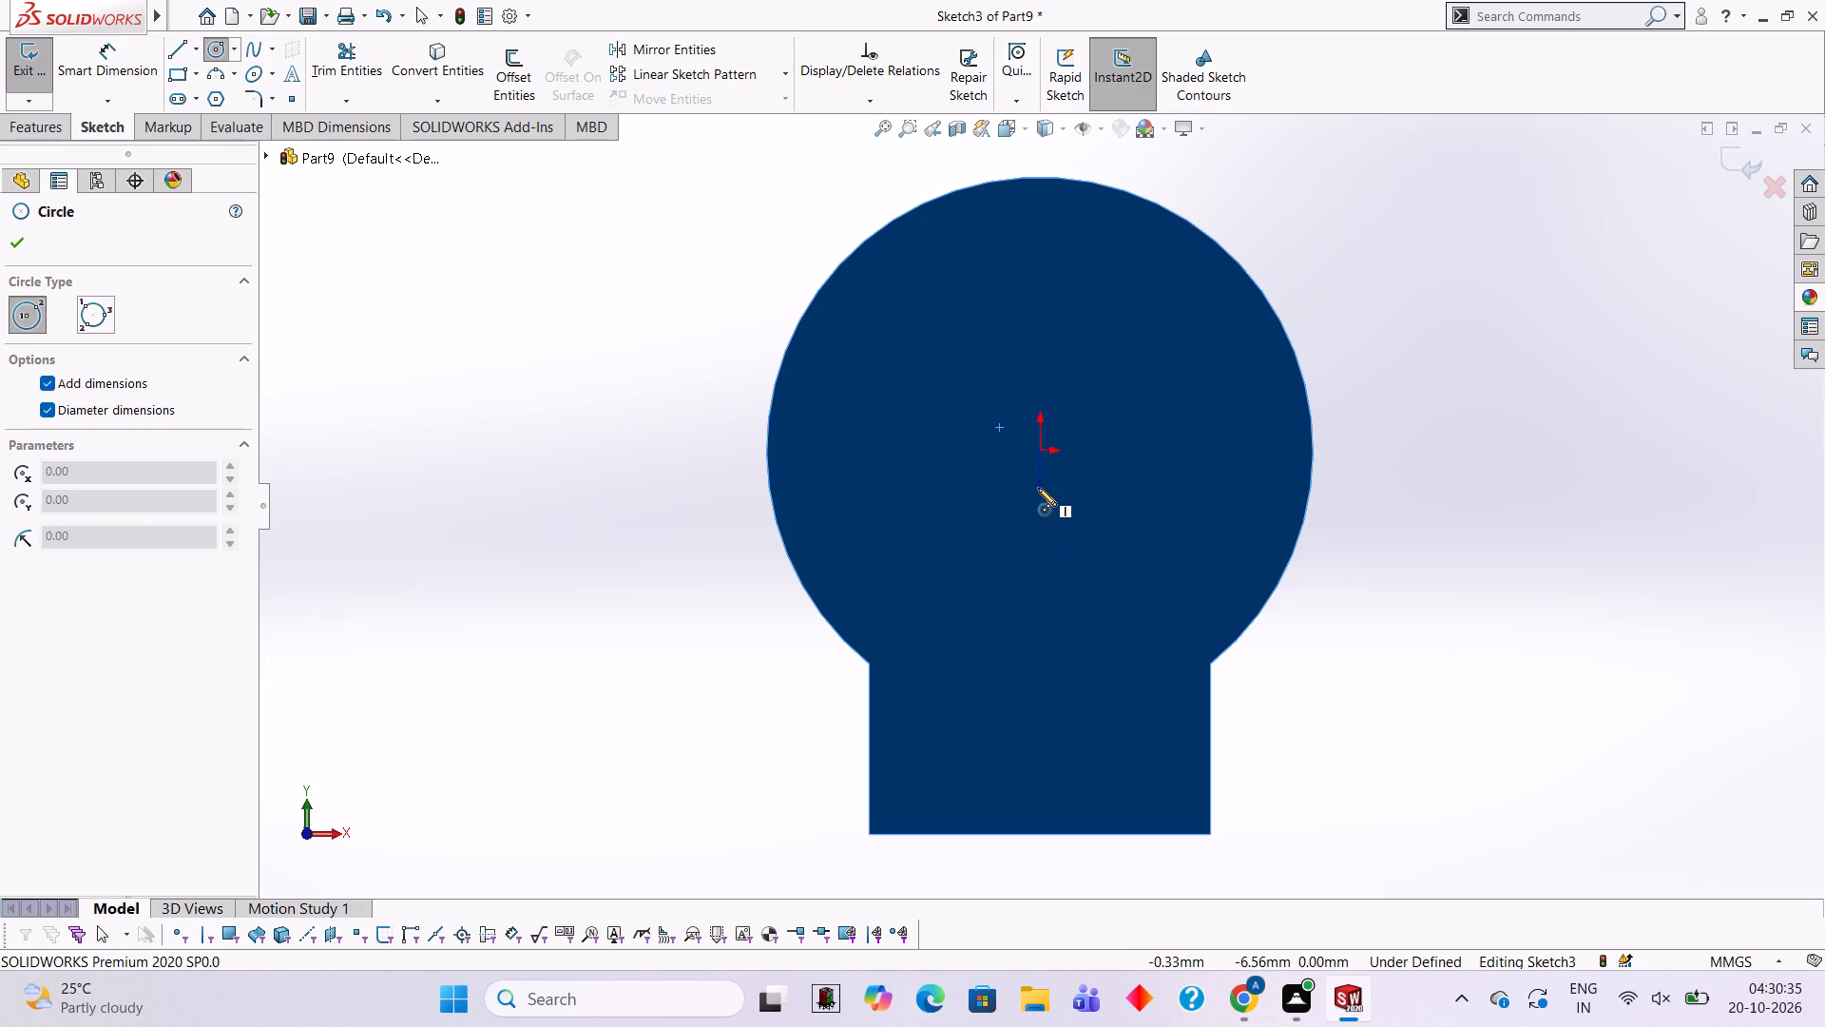
click(1038, 450)
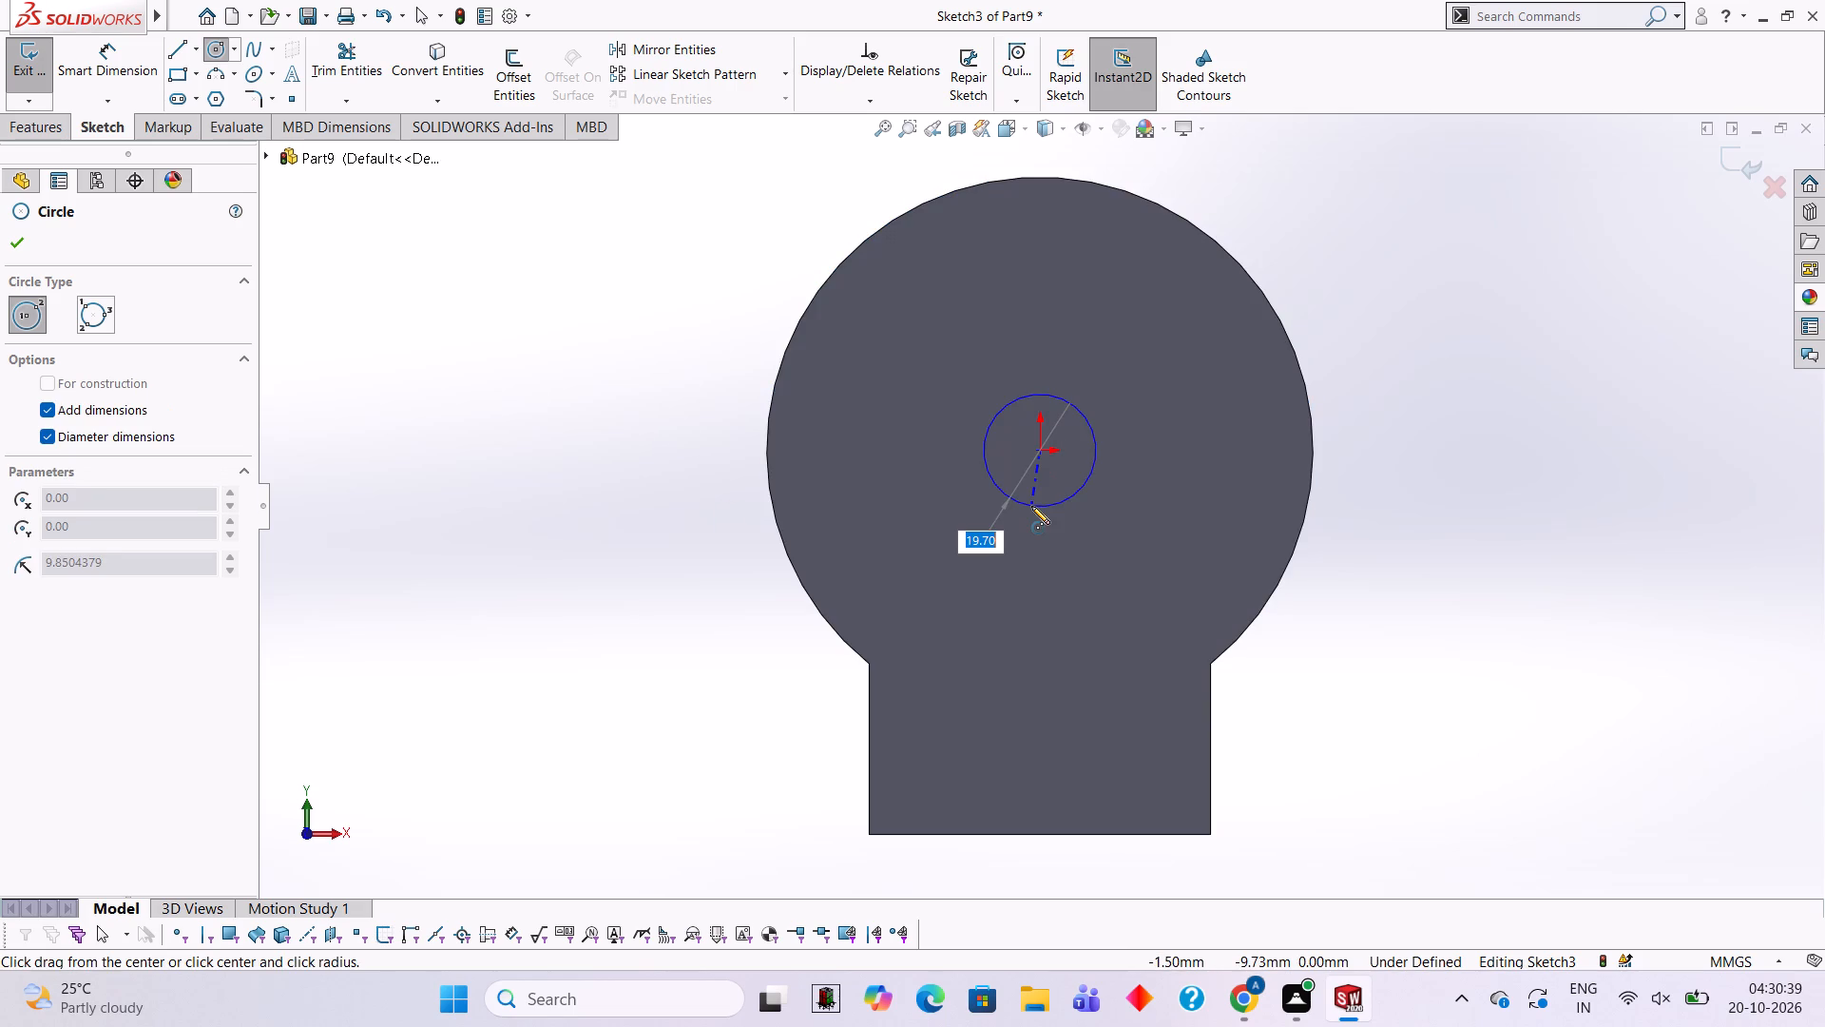
key(6)
key(4)
key(Return)
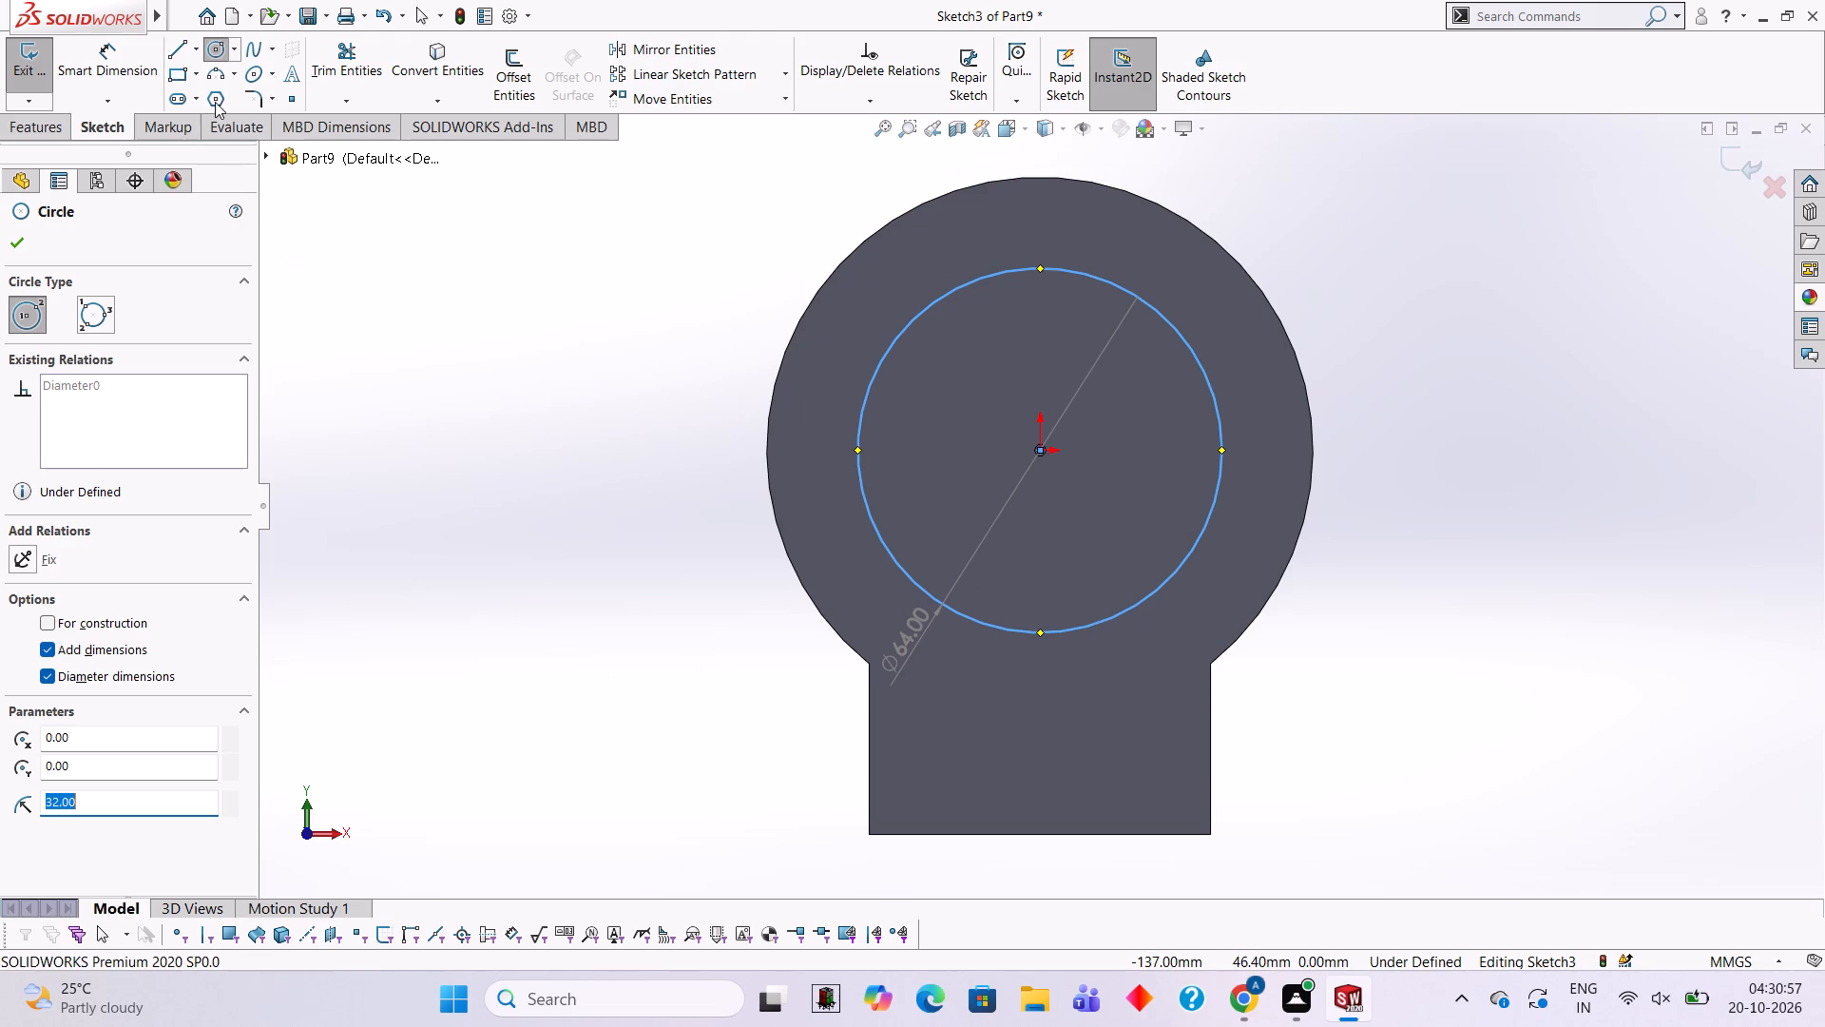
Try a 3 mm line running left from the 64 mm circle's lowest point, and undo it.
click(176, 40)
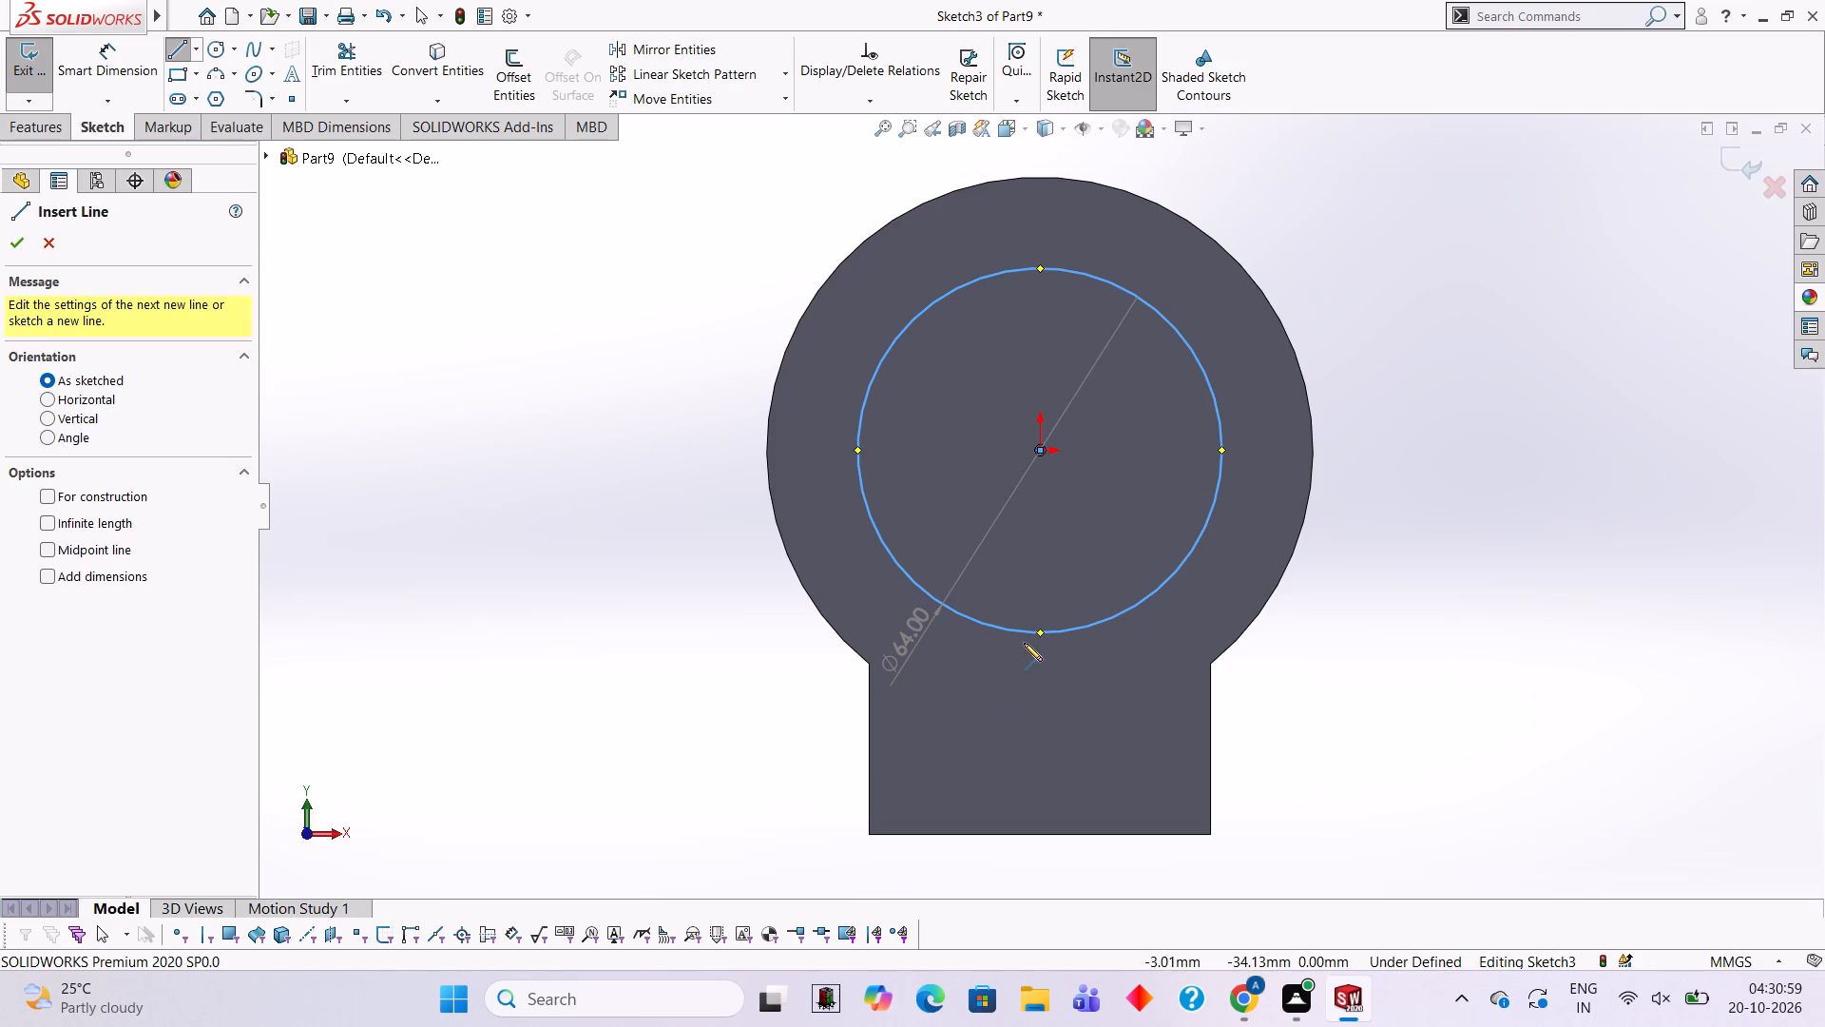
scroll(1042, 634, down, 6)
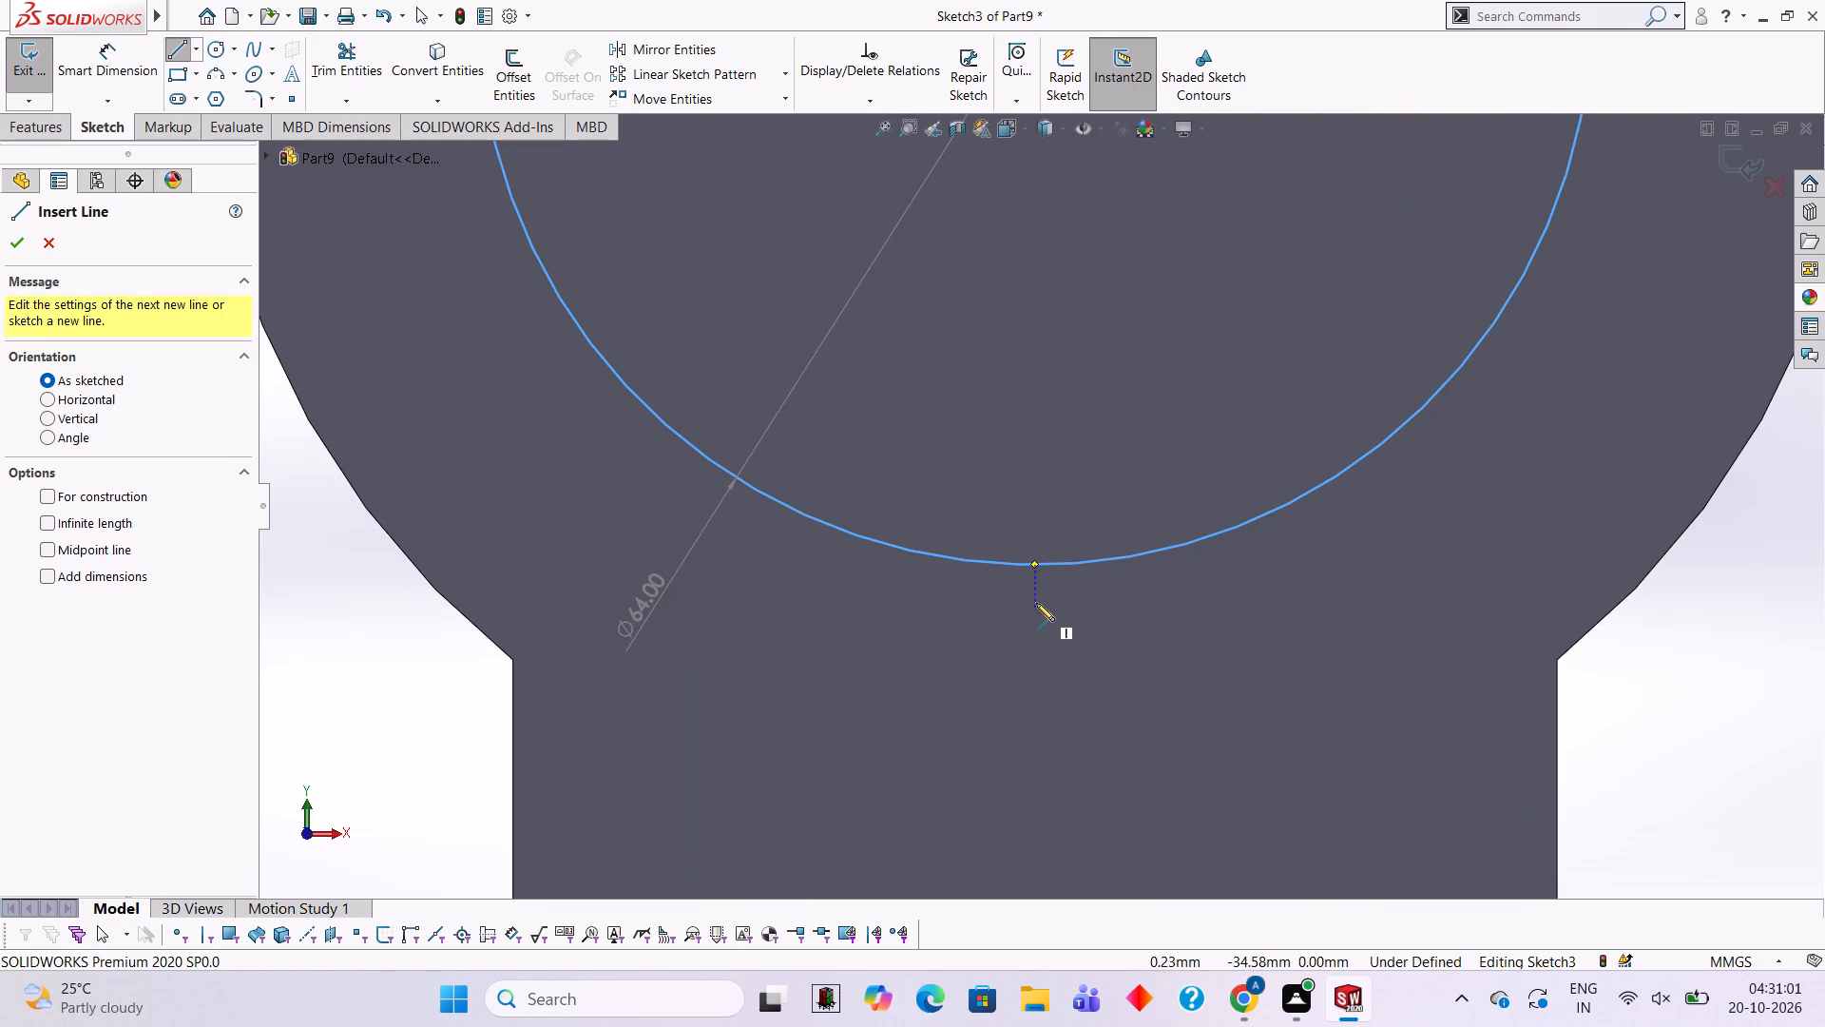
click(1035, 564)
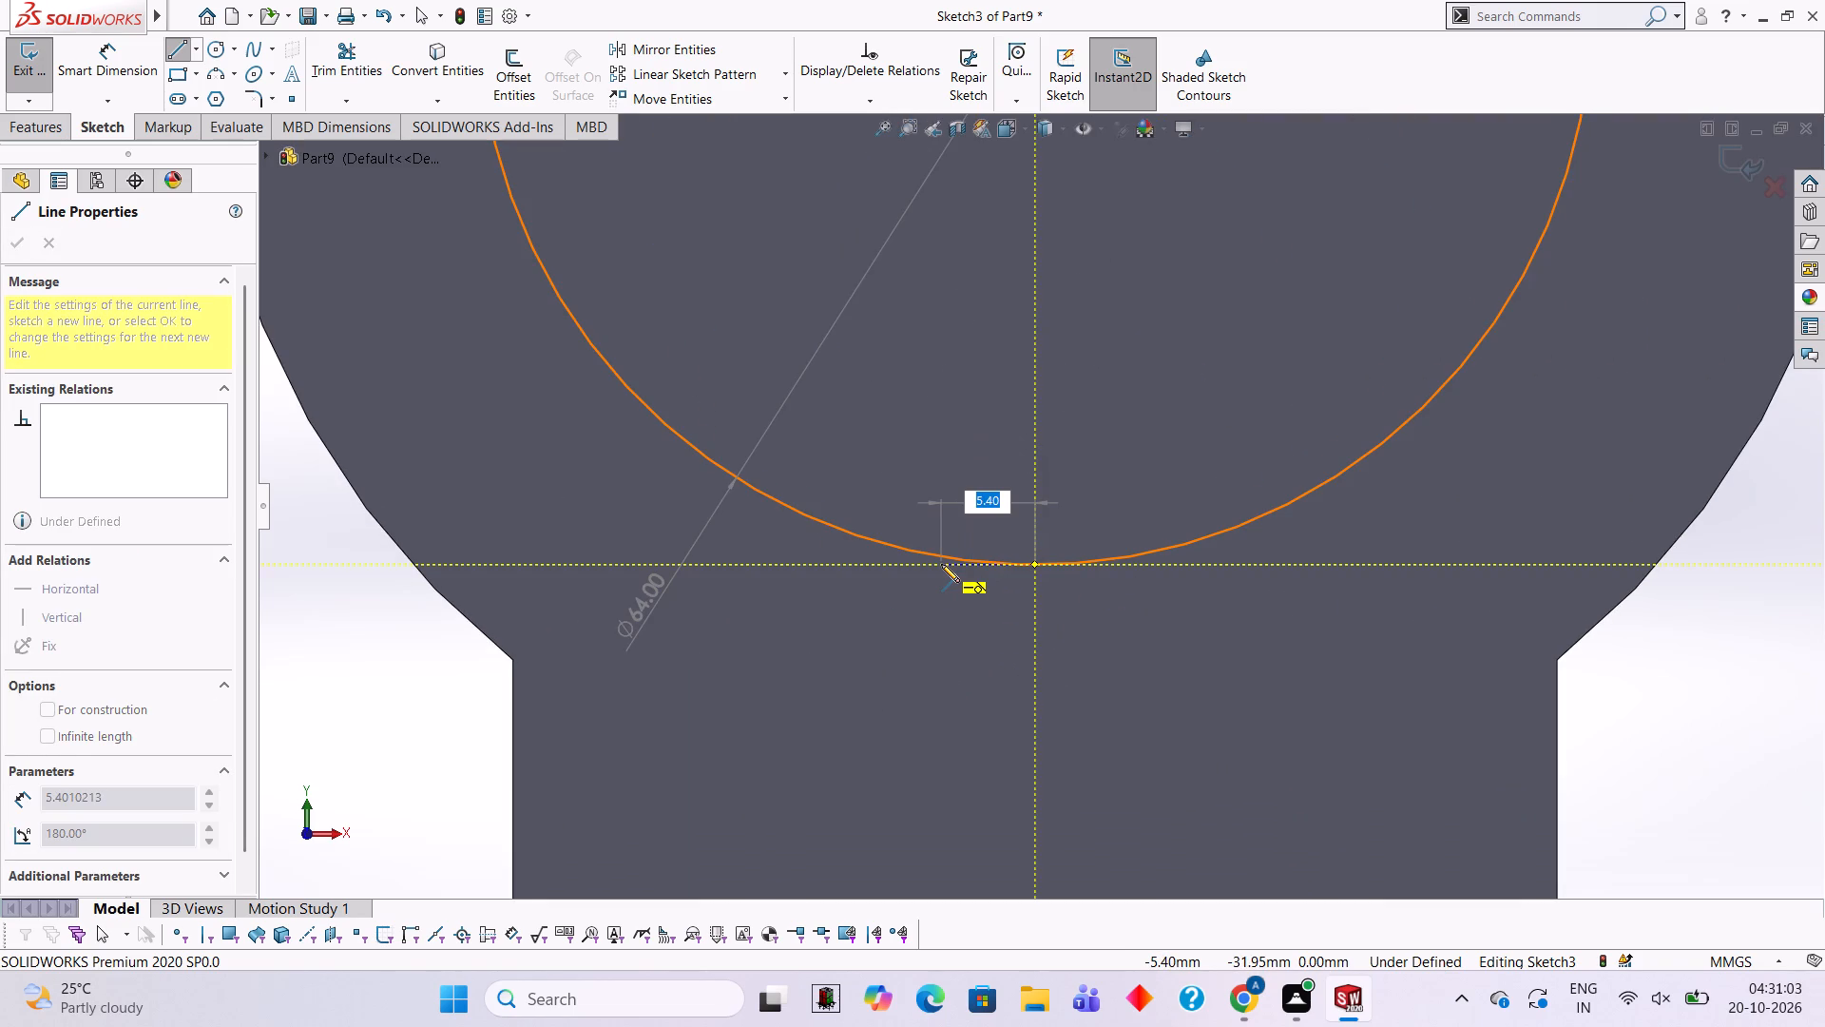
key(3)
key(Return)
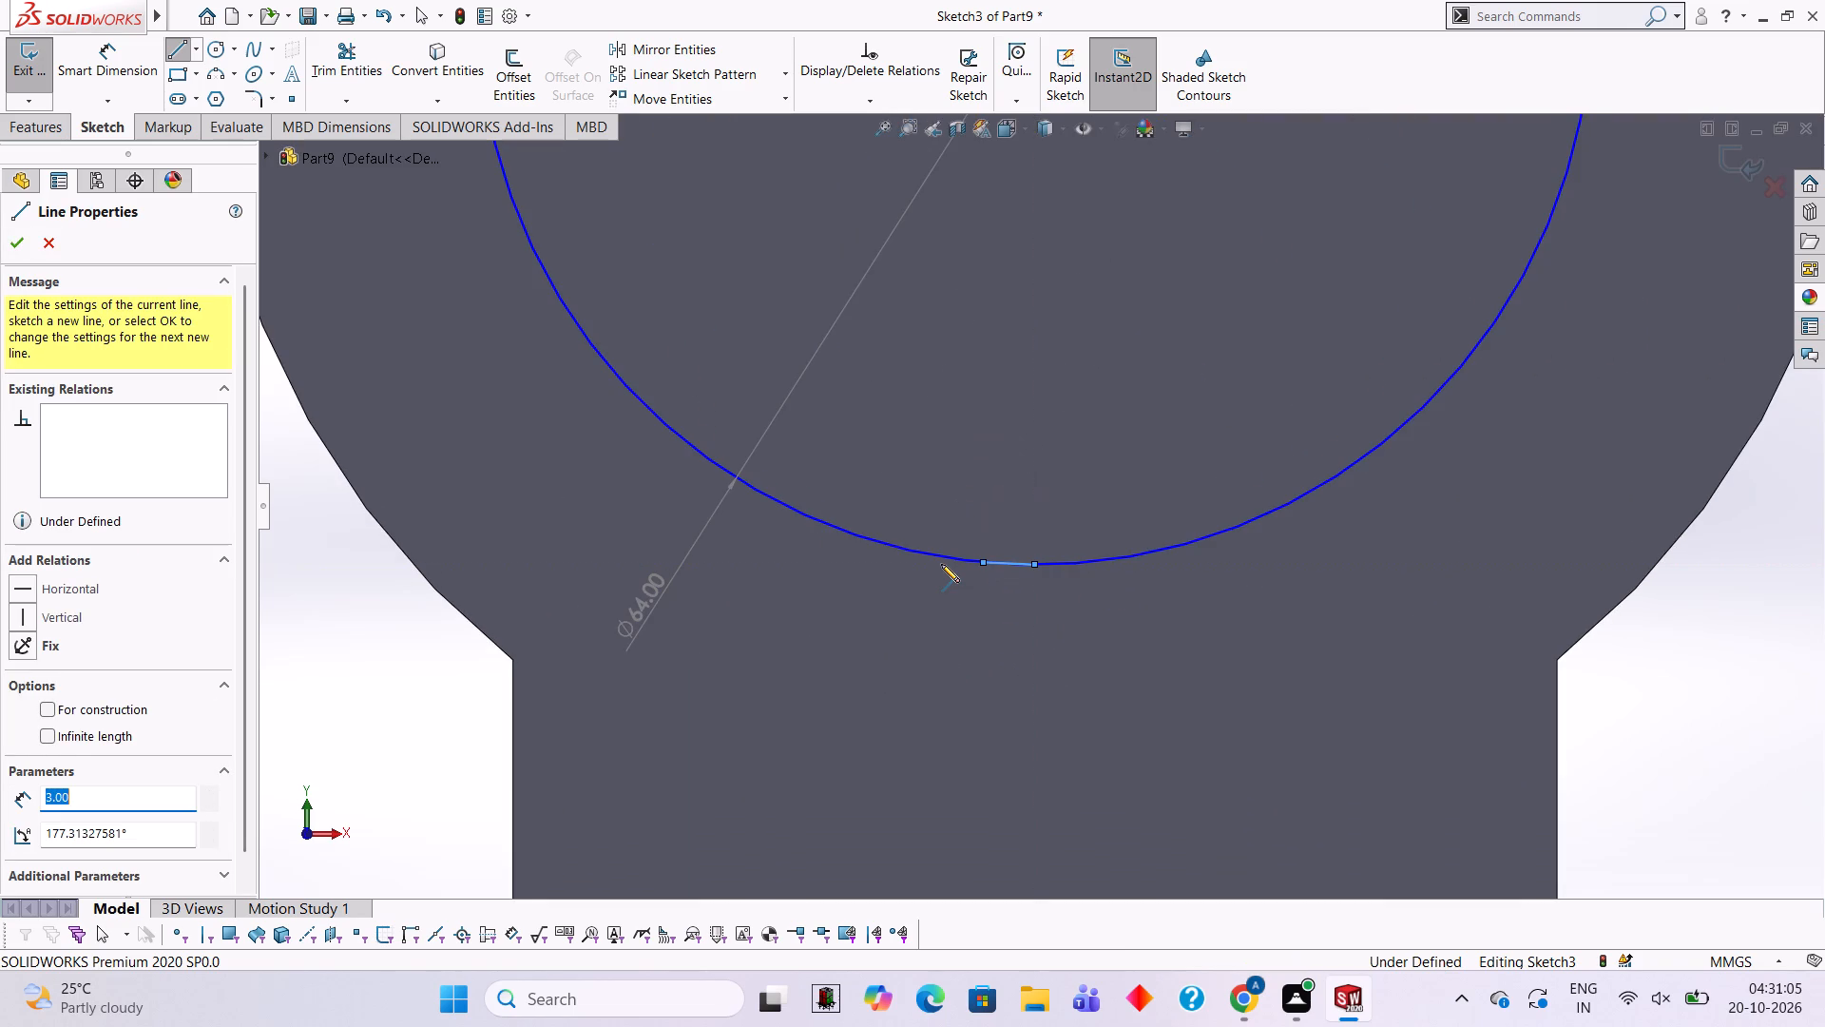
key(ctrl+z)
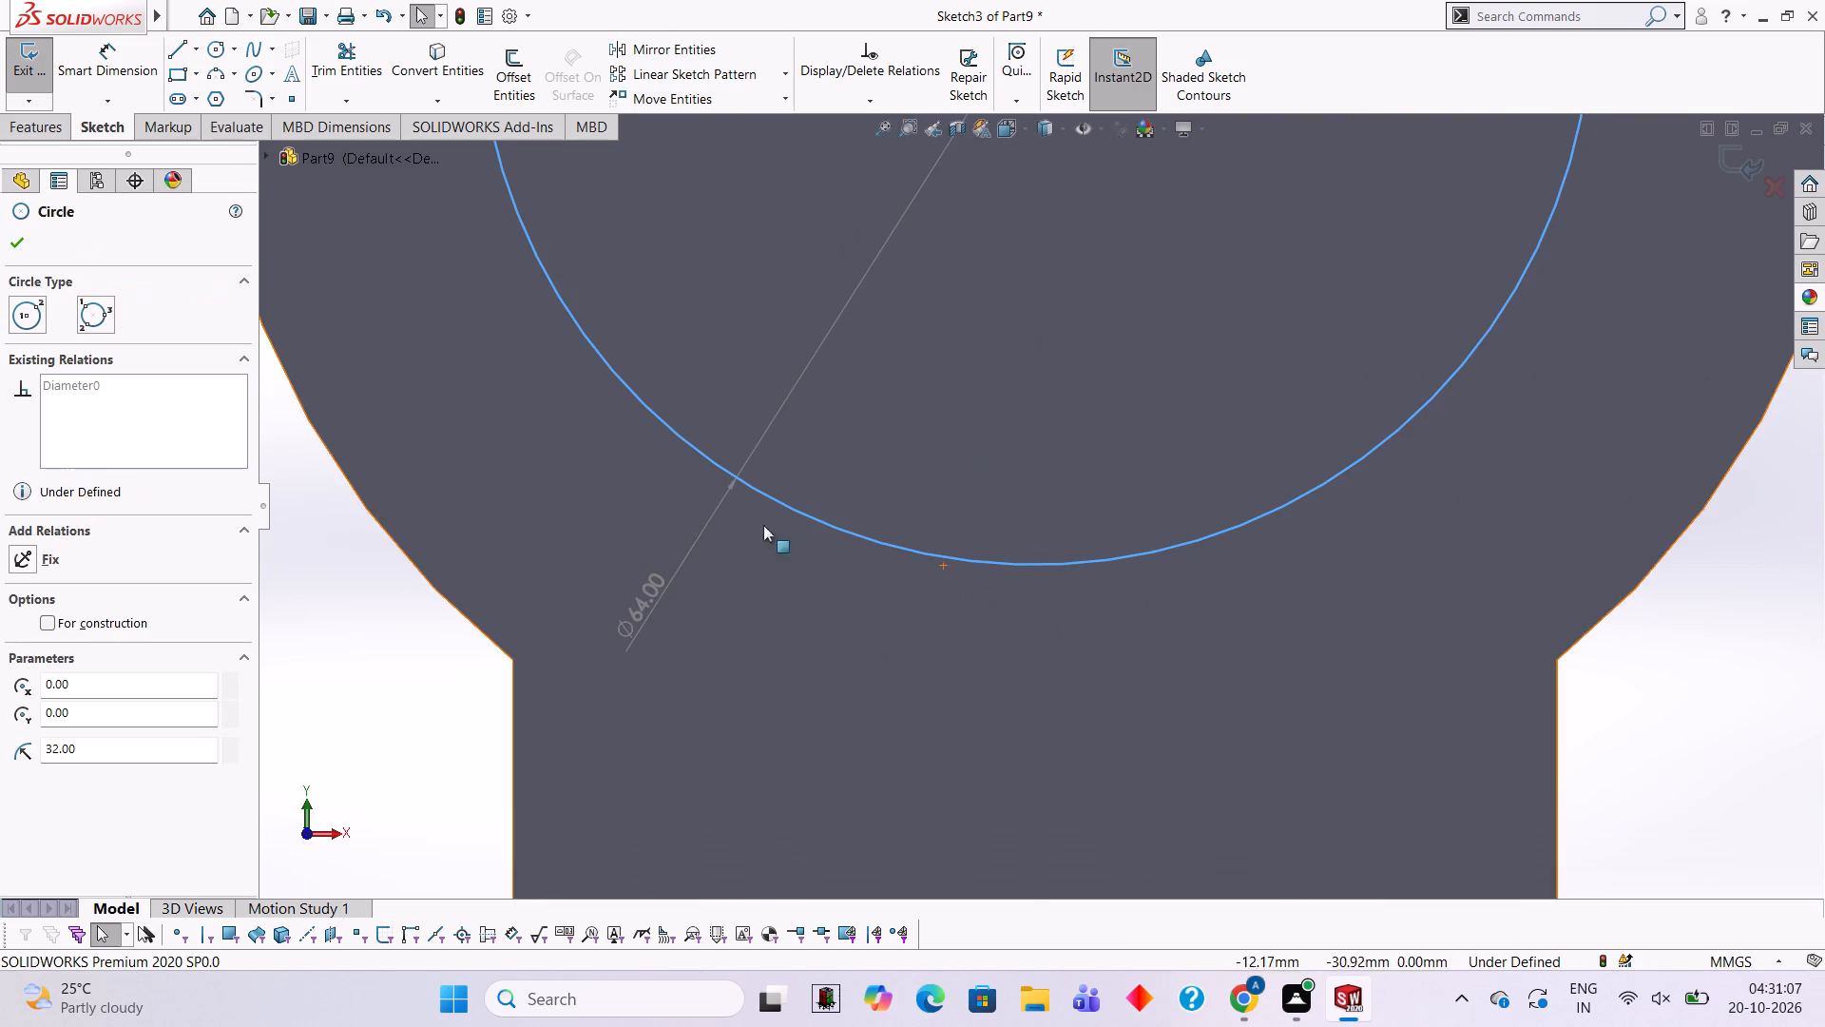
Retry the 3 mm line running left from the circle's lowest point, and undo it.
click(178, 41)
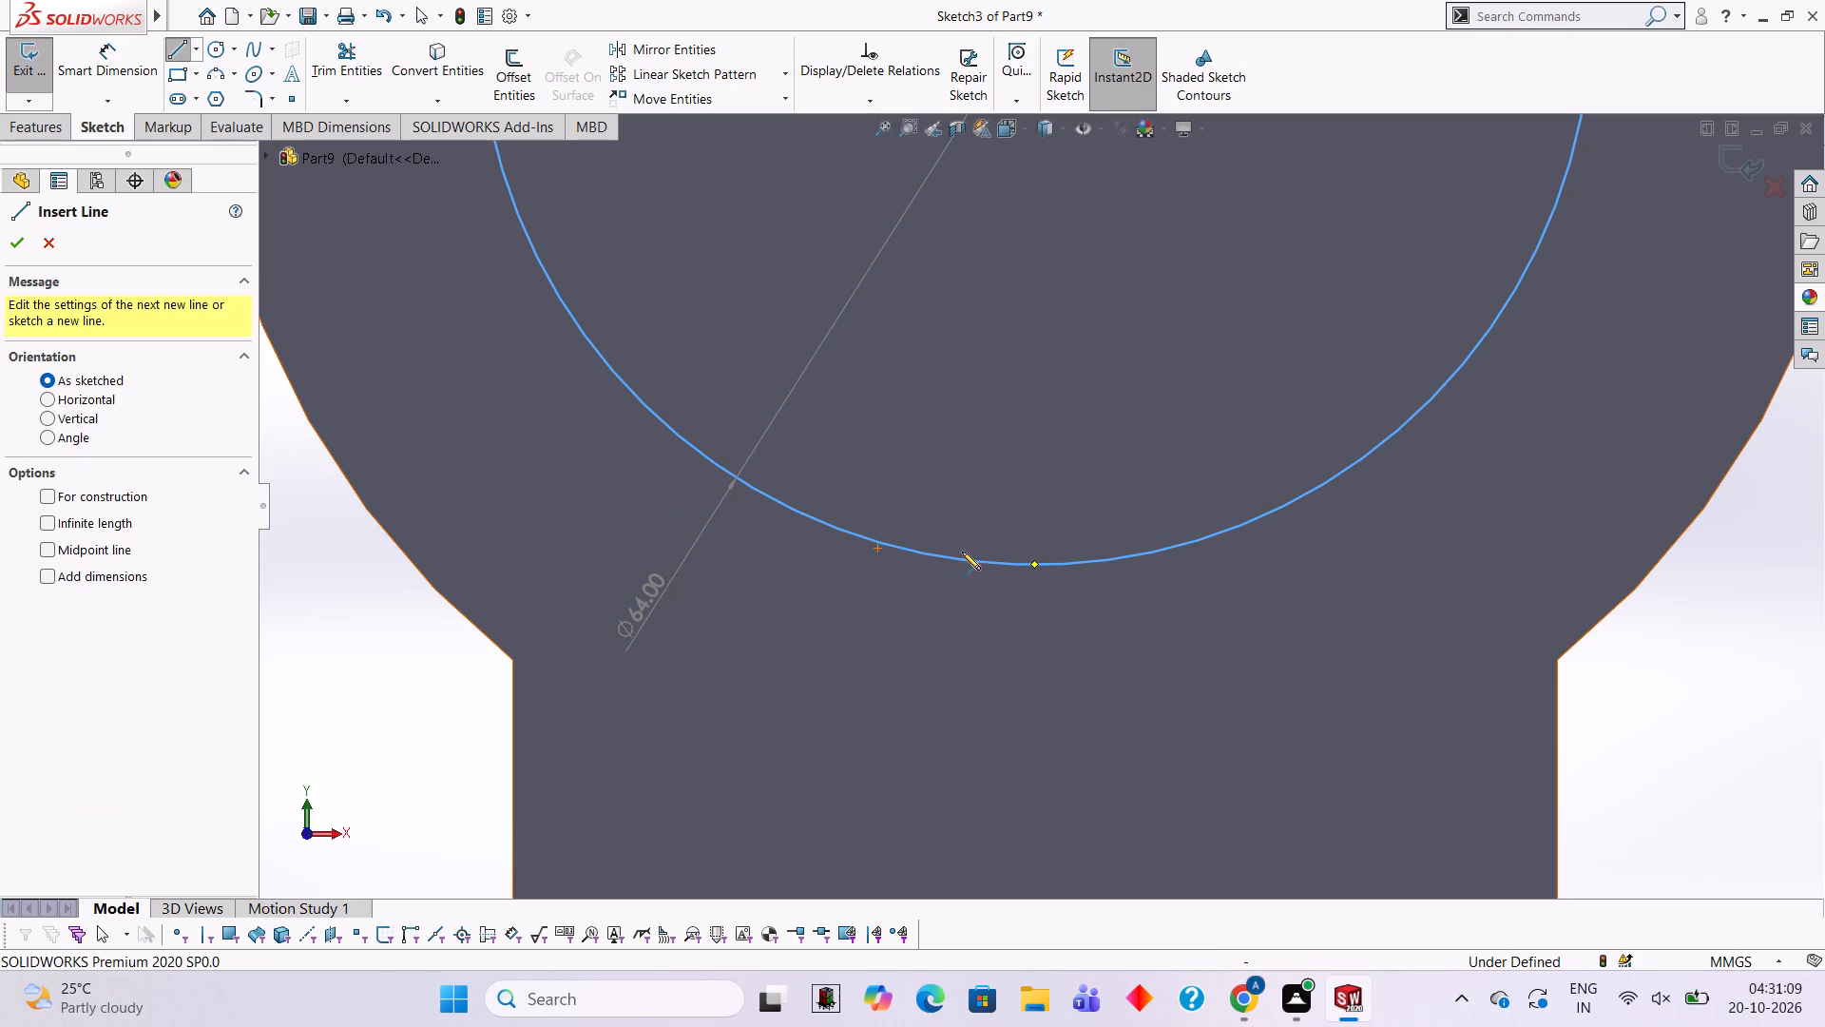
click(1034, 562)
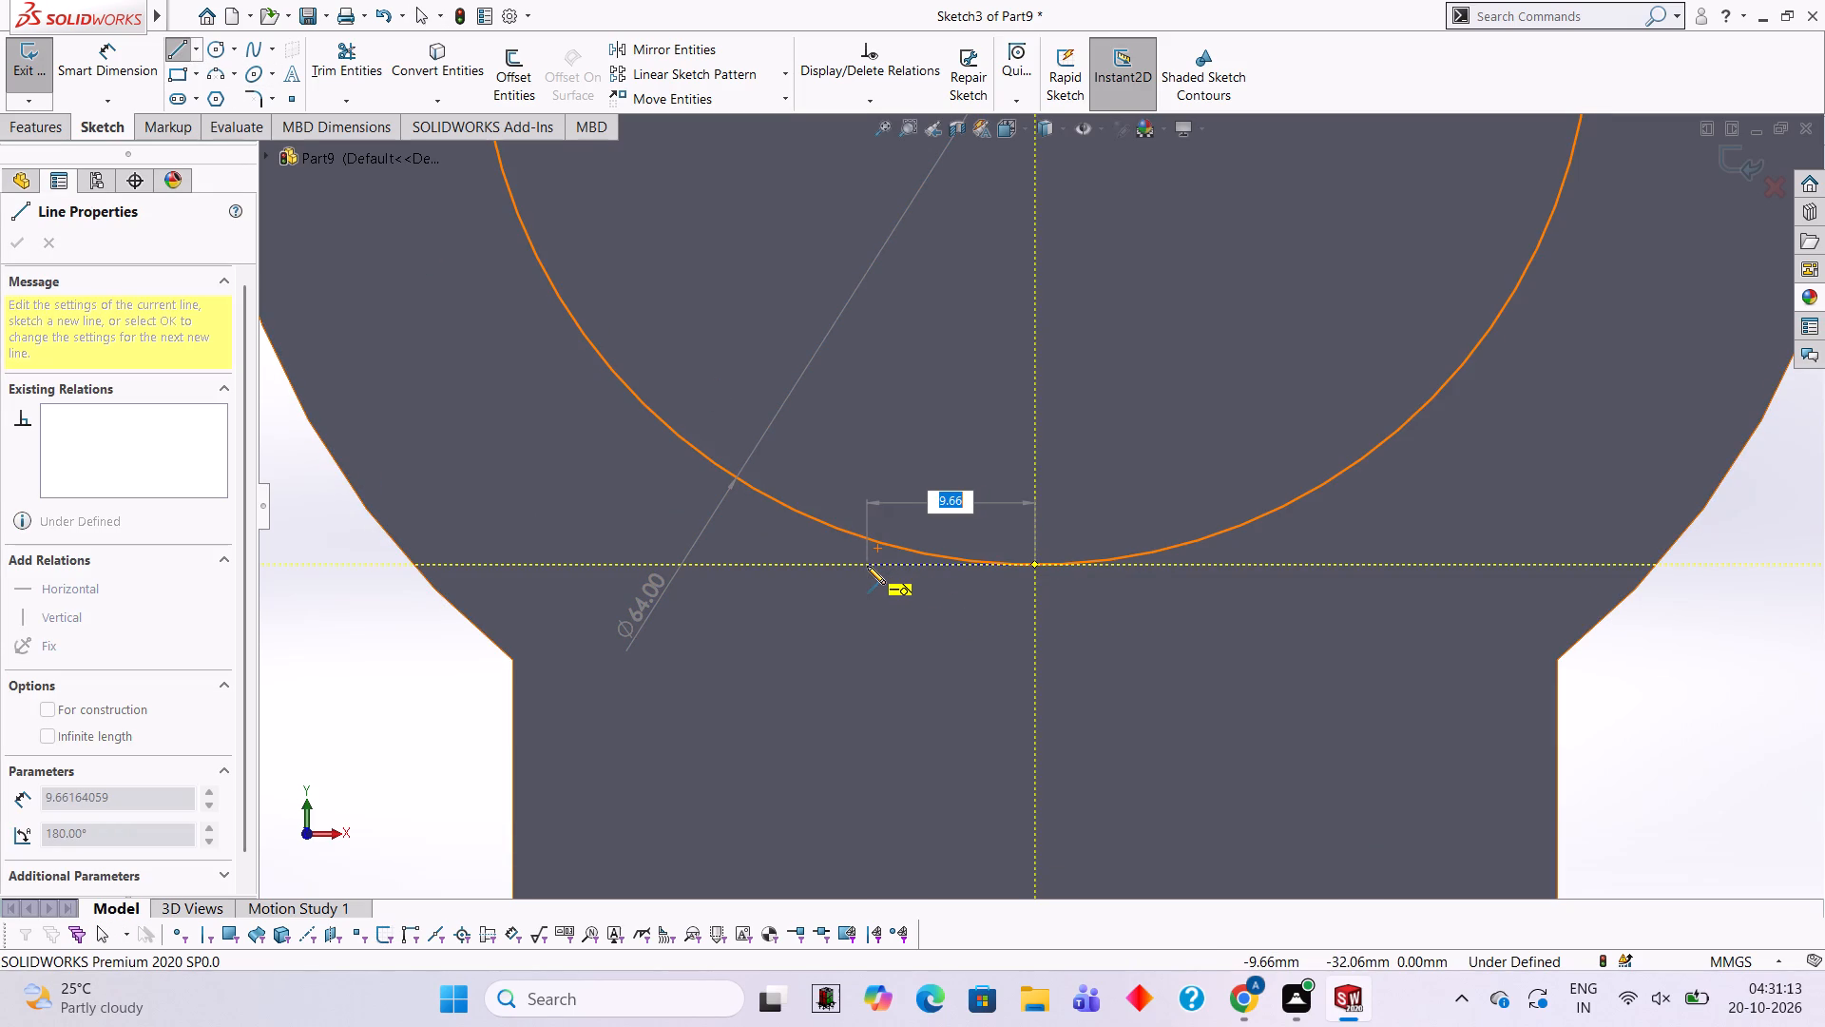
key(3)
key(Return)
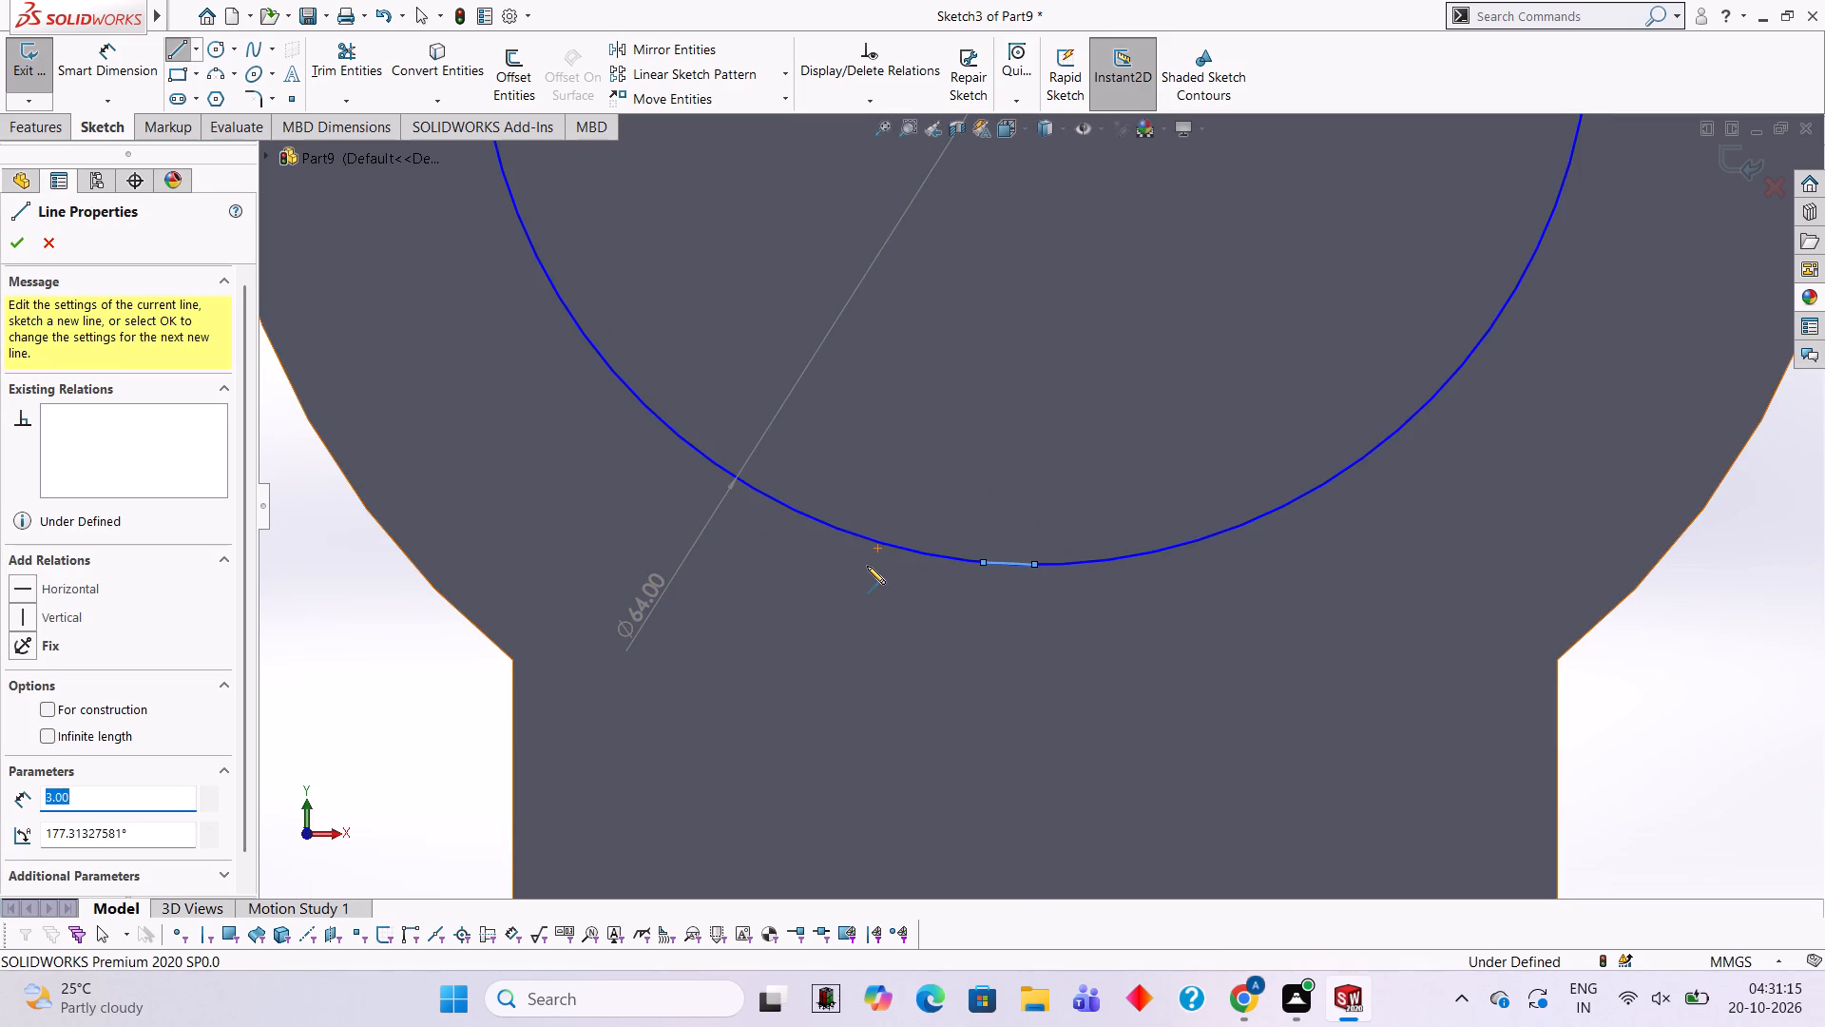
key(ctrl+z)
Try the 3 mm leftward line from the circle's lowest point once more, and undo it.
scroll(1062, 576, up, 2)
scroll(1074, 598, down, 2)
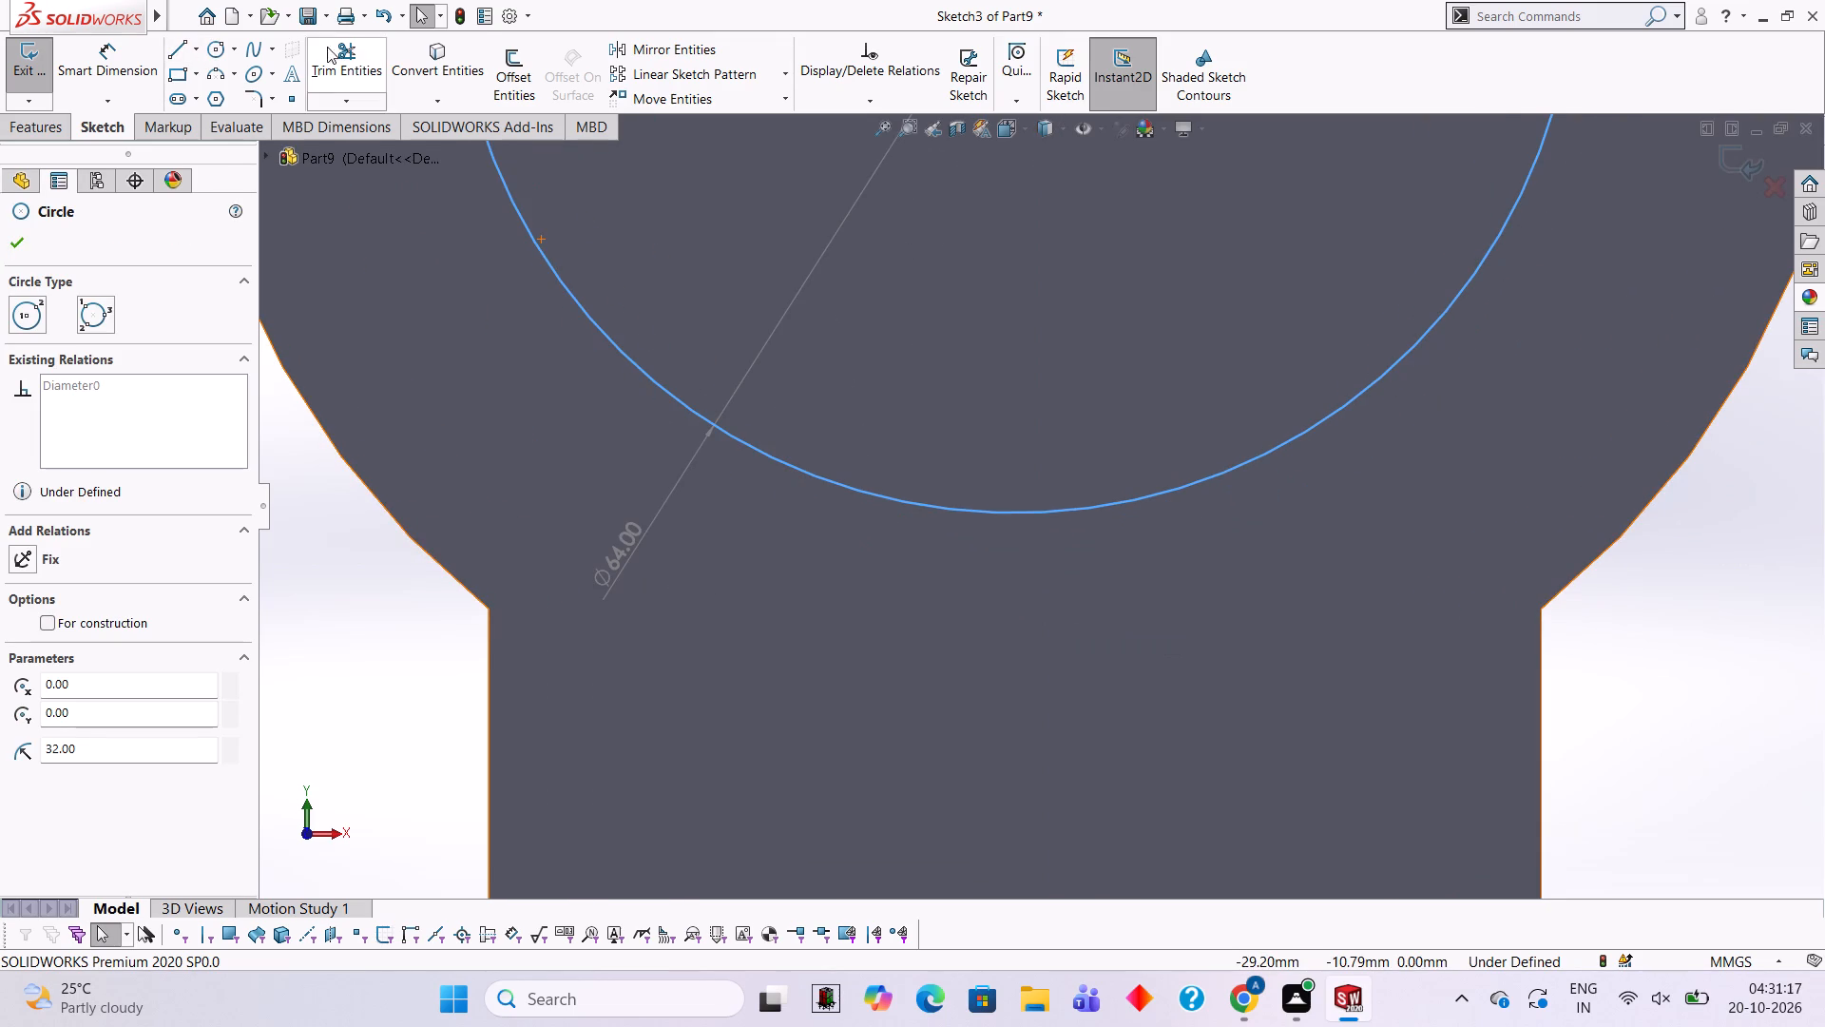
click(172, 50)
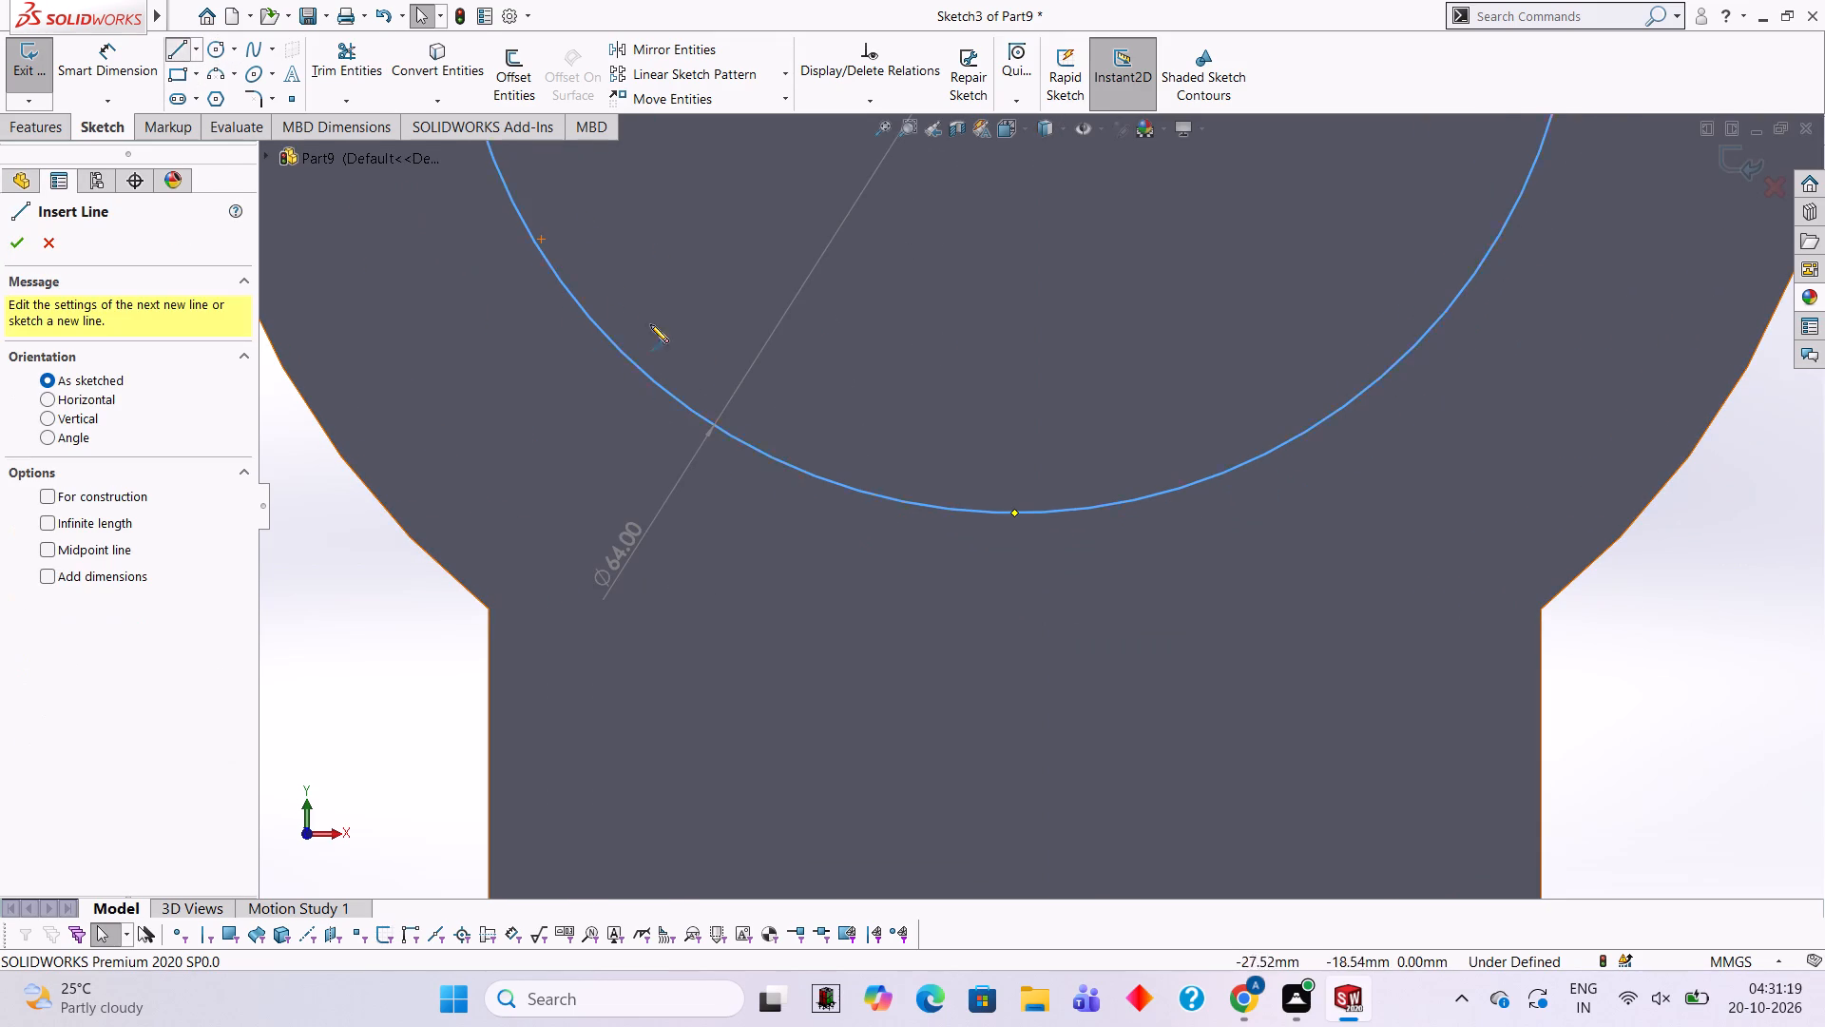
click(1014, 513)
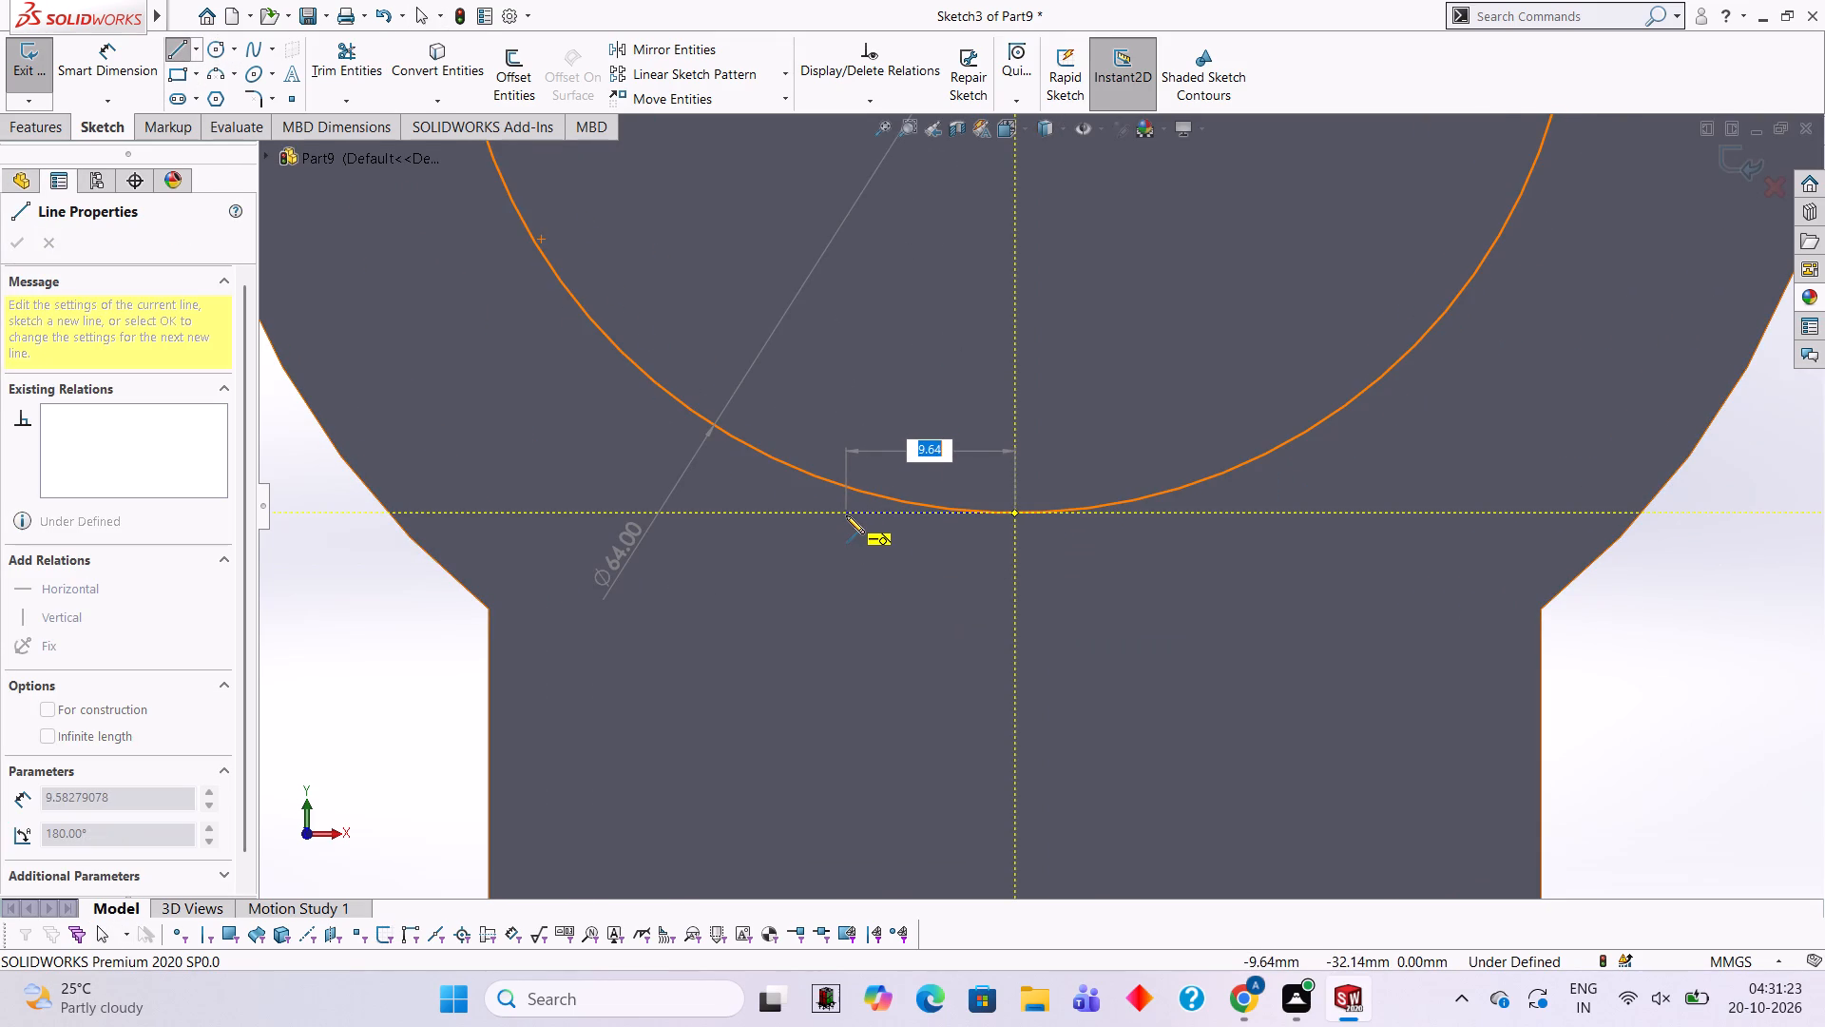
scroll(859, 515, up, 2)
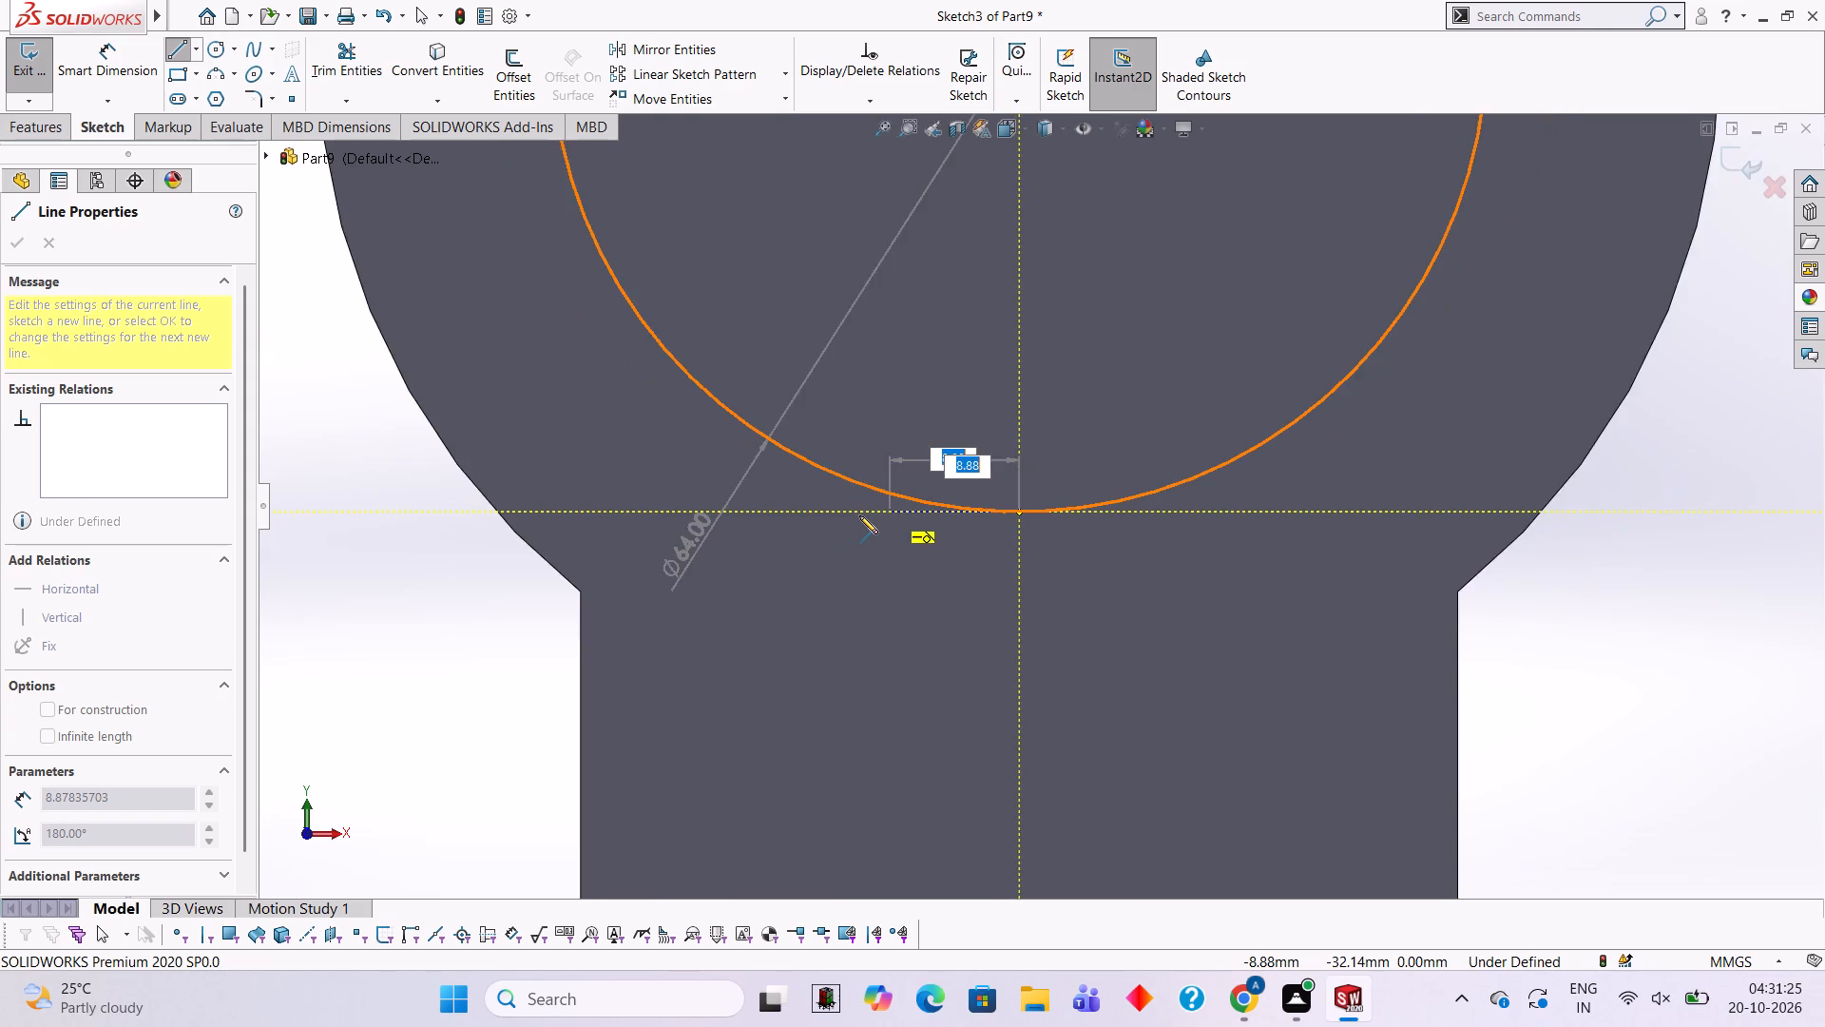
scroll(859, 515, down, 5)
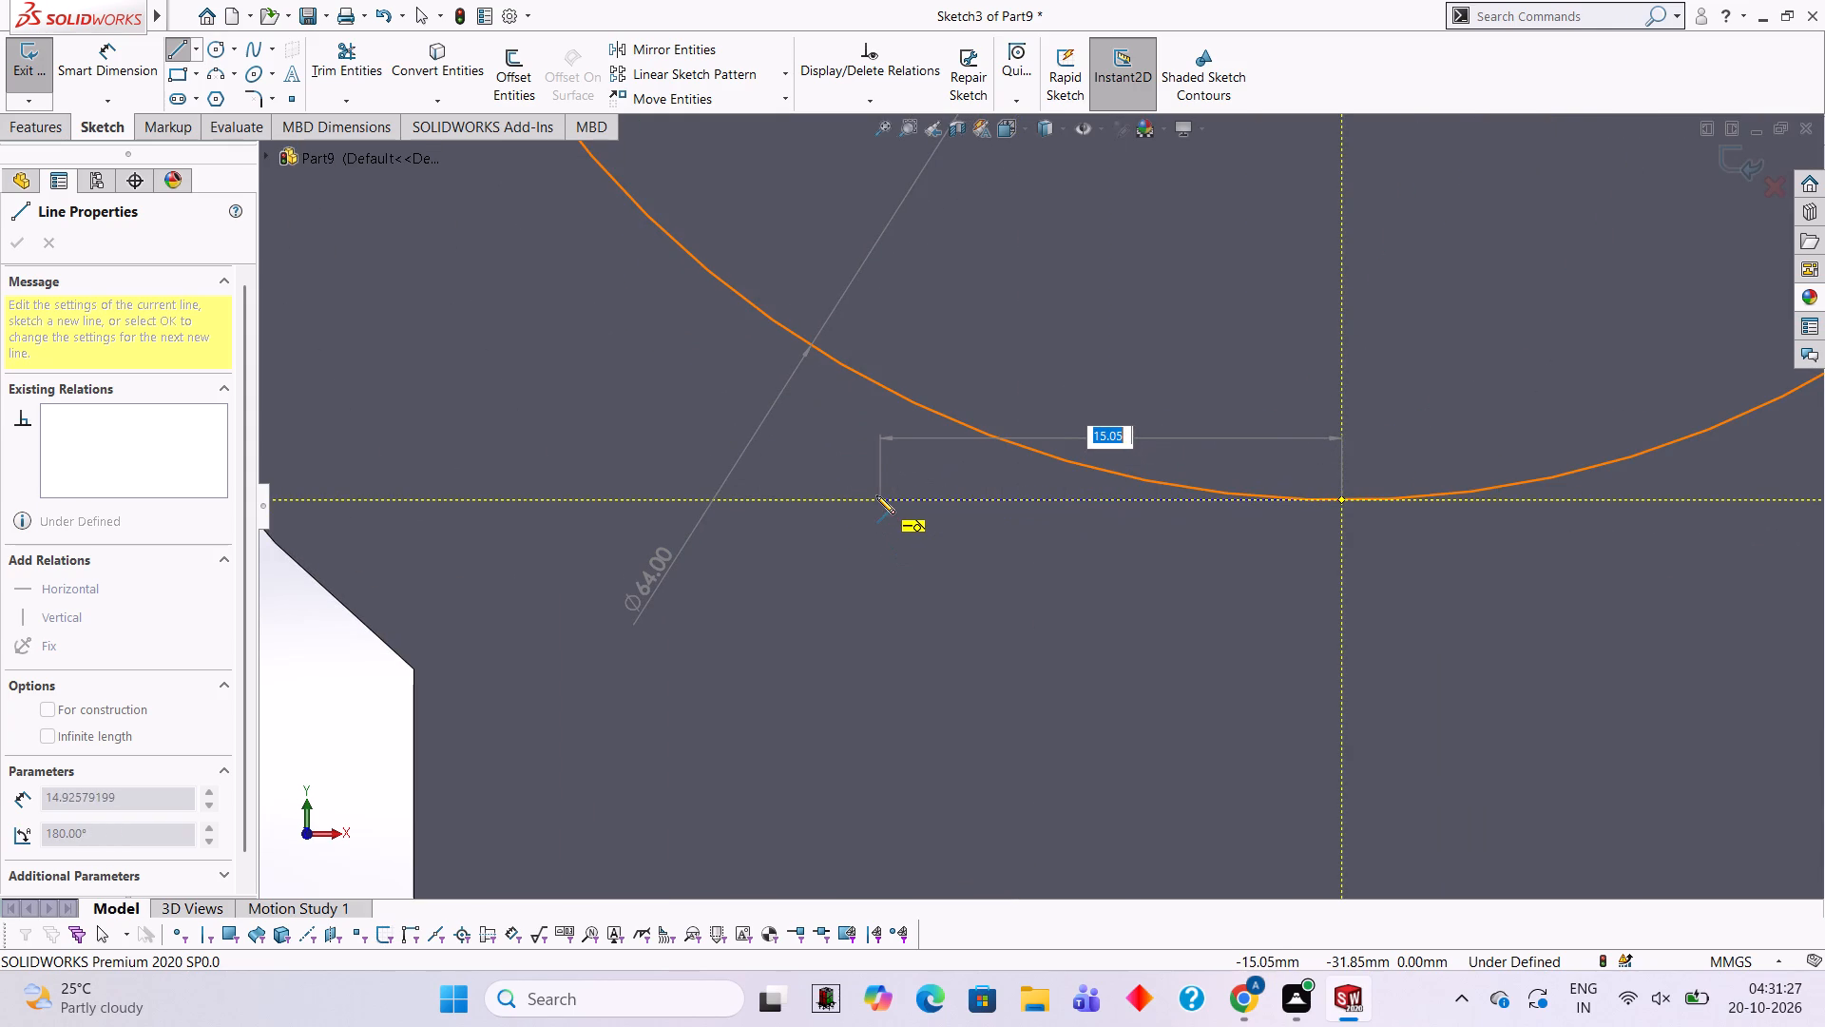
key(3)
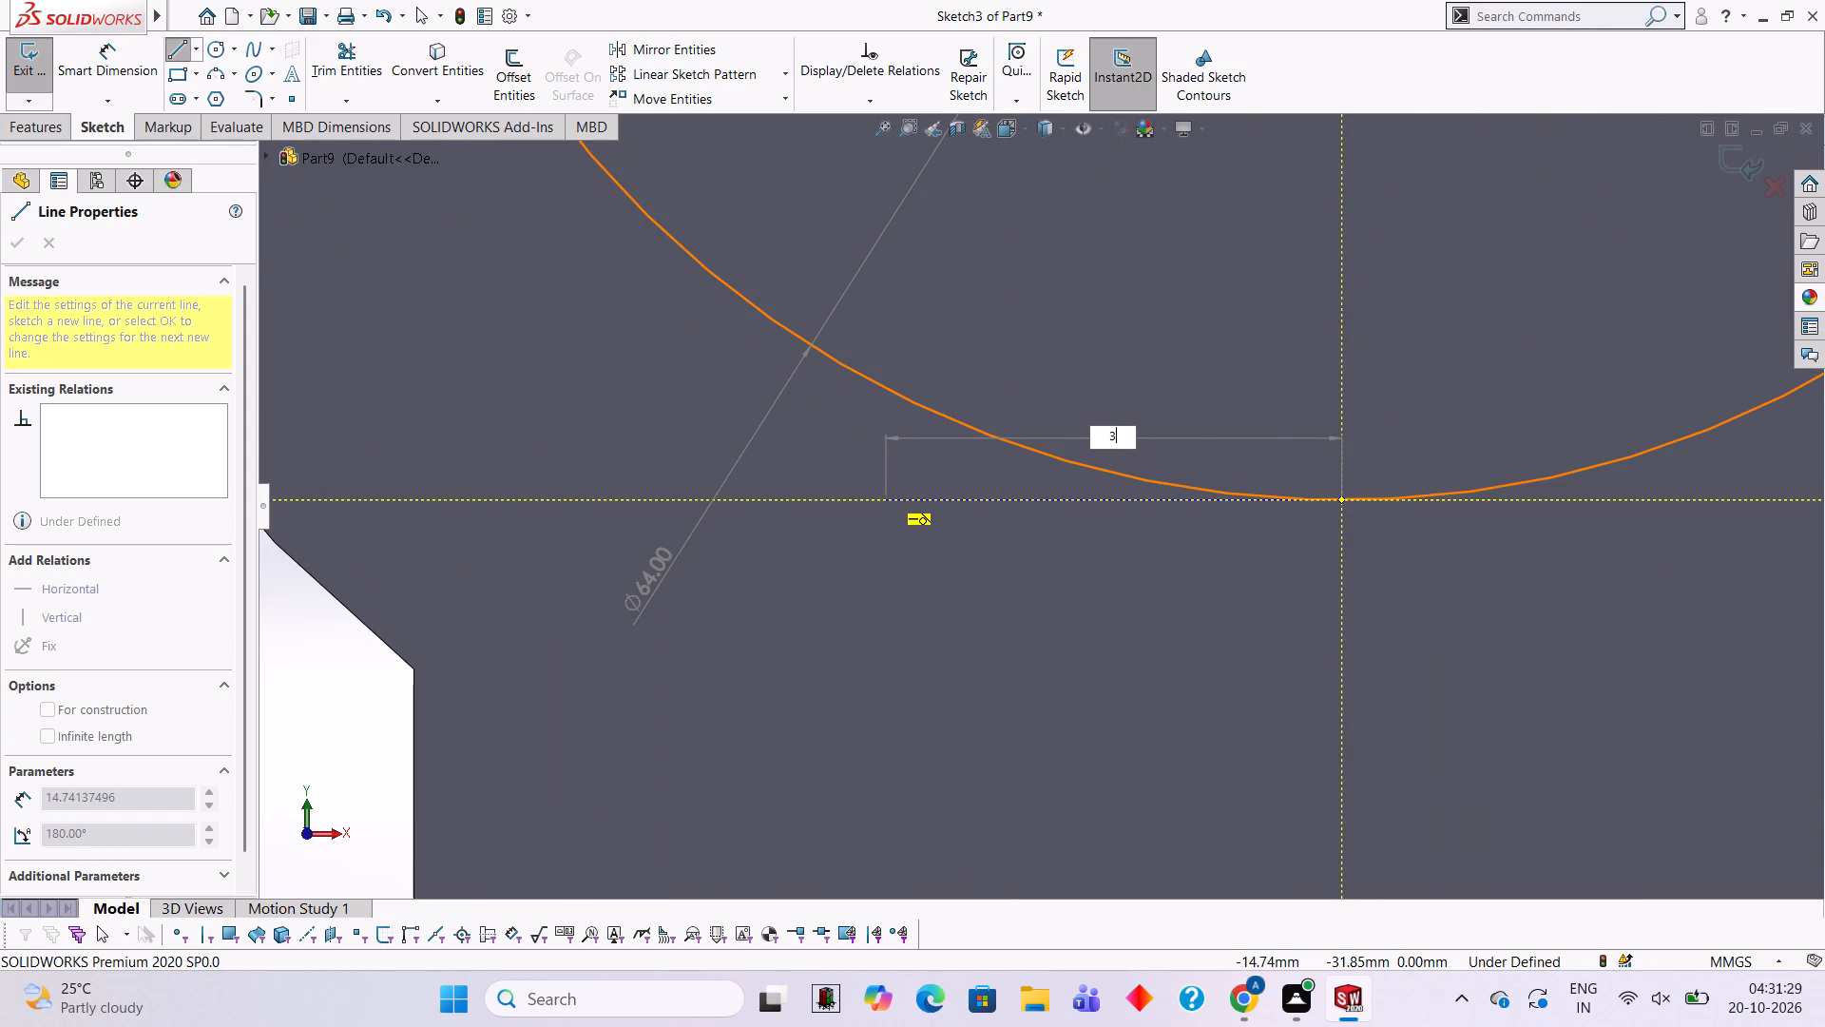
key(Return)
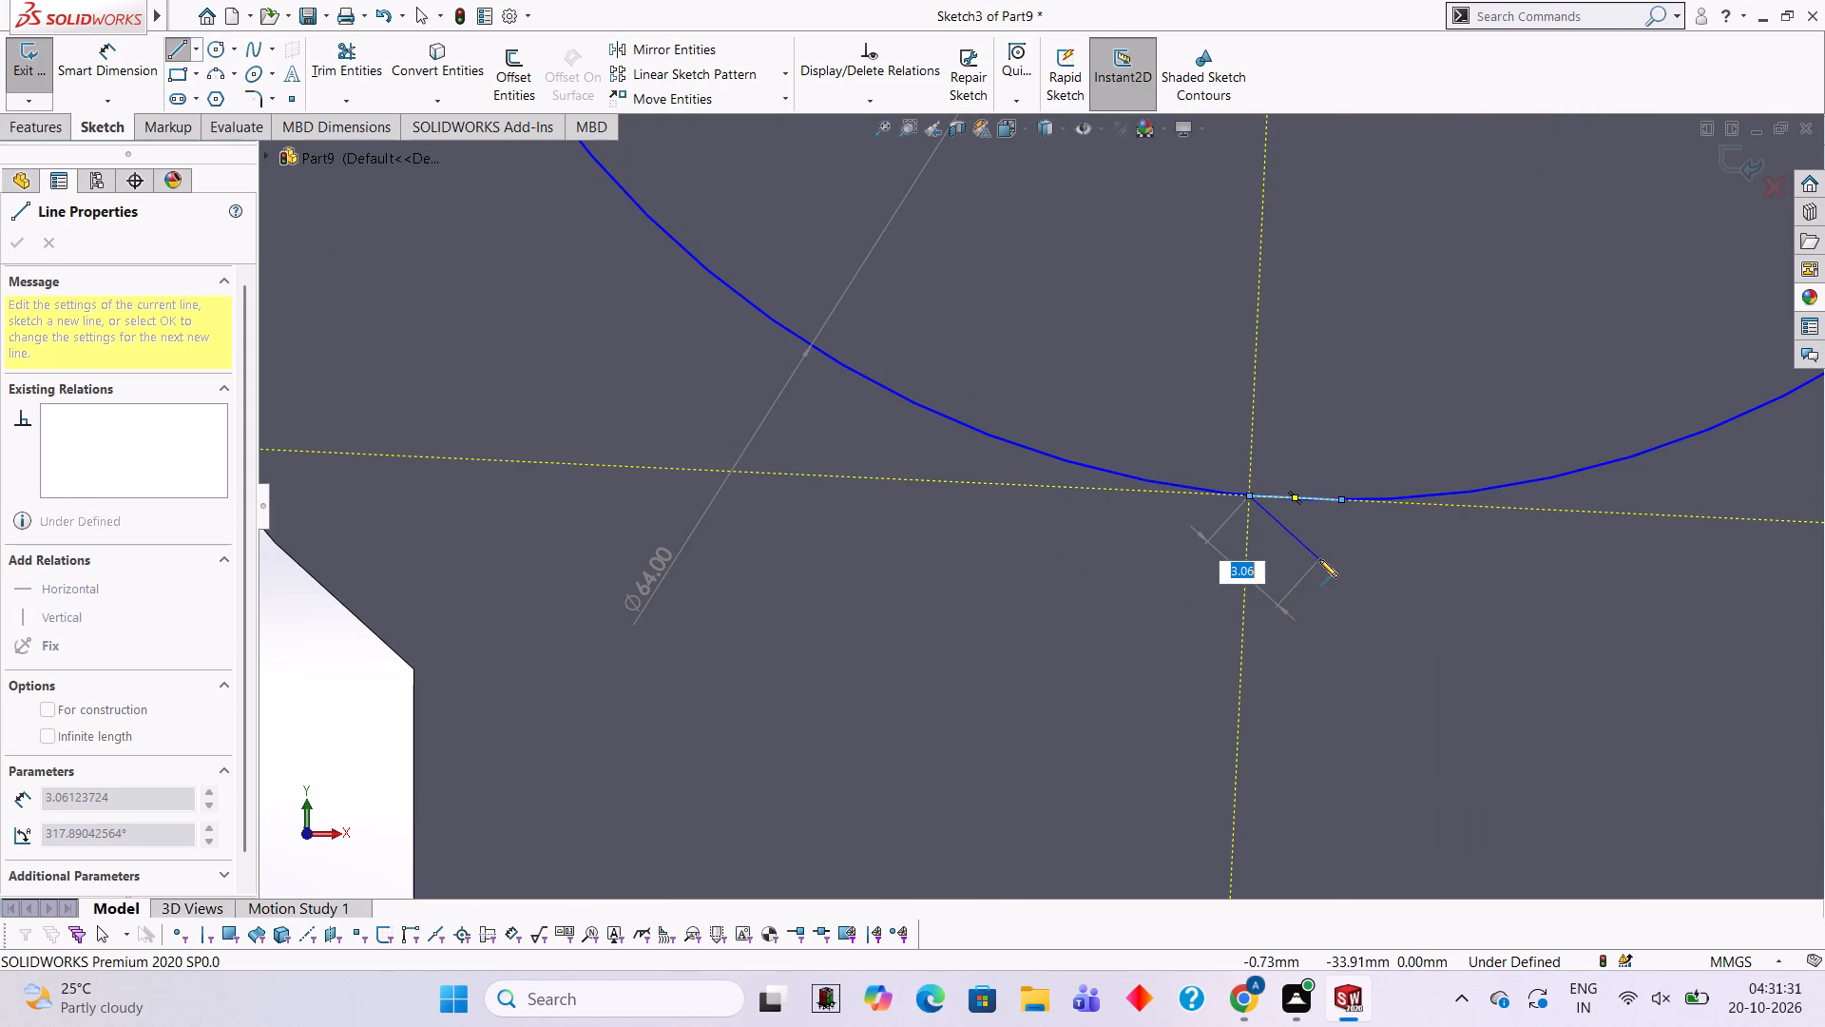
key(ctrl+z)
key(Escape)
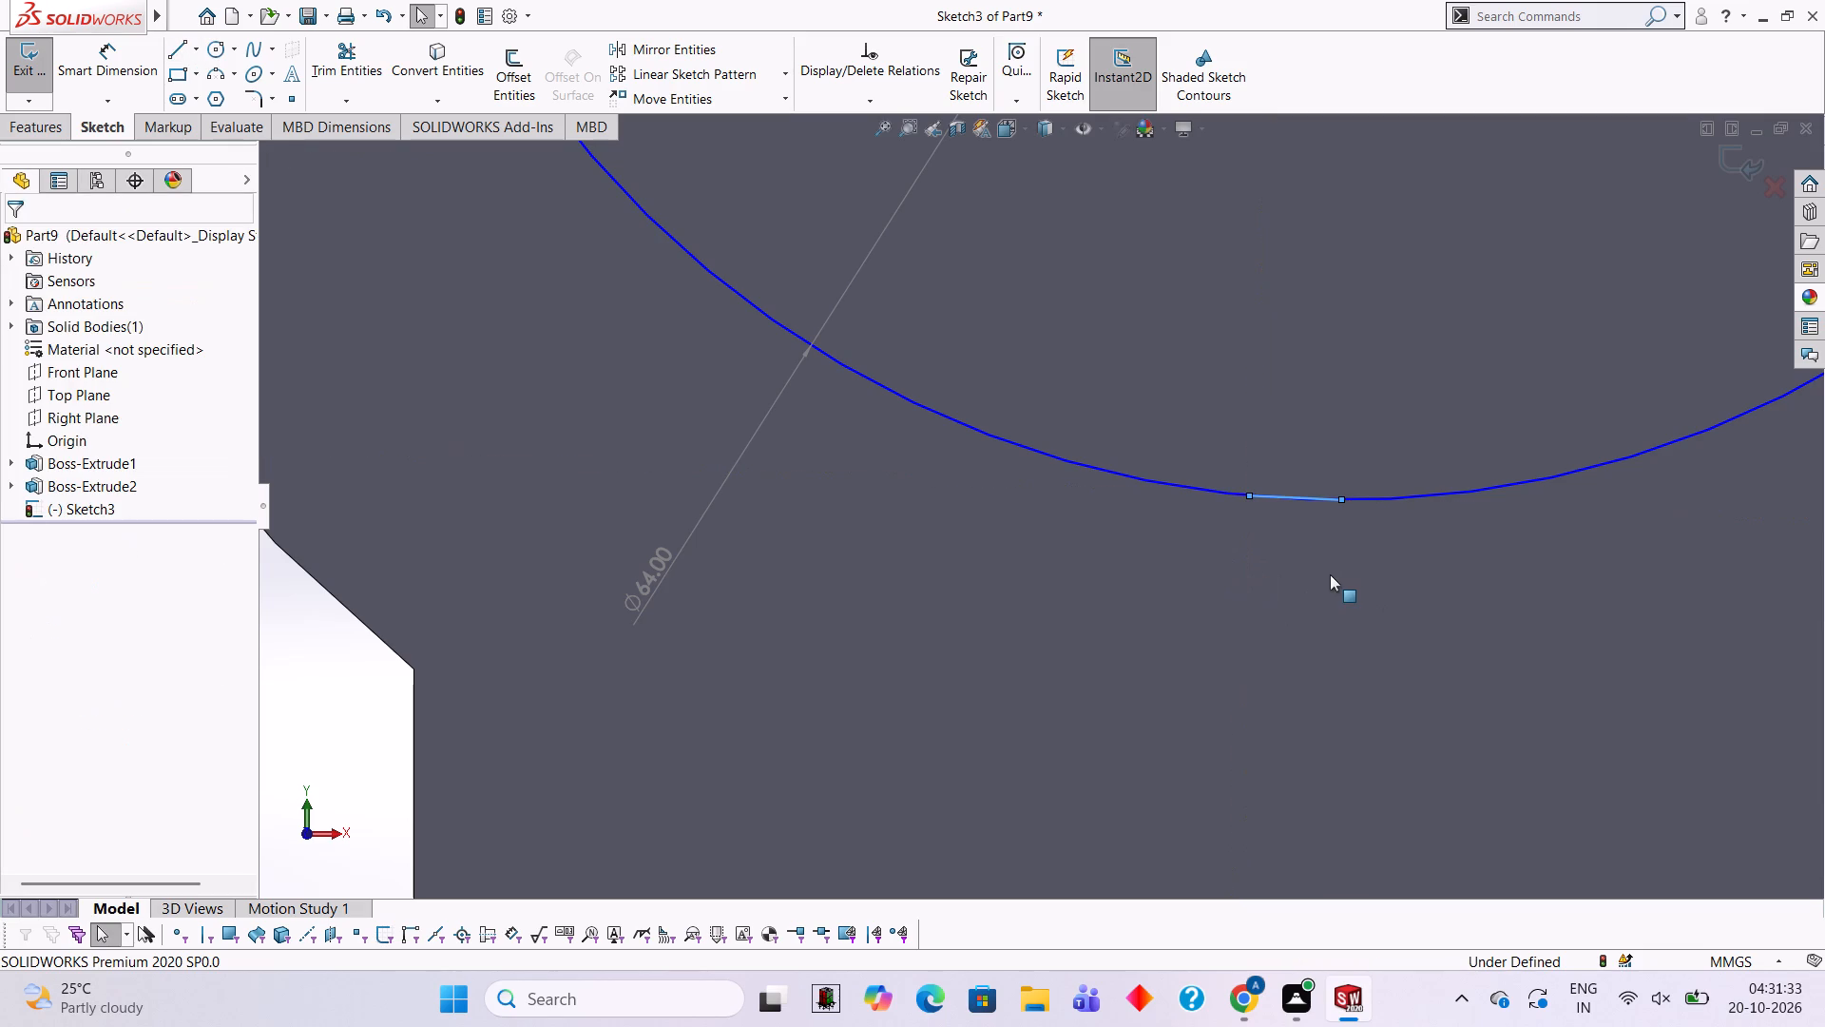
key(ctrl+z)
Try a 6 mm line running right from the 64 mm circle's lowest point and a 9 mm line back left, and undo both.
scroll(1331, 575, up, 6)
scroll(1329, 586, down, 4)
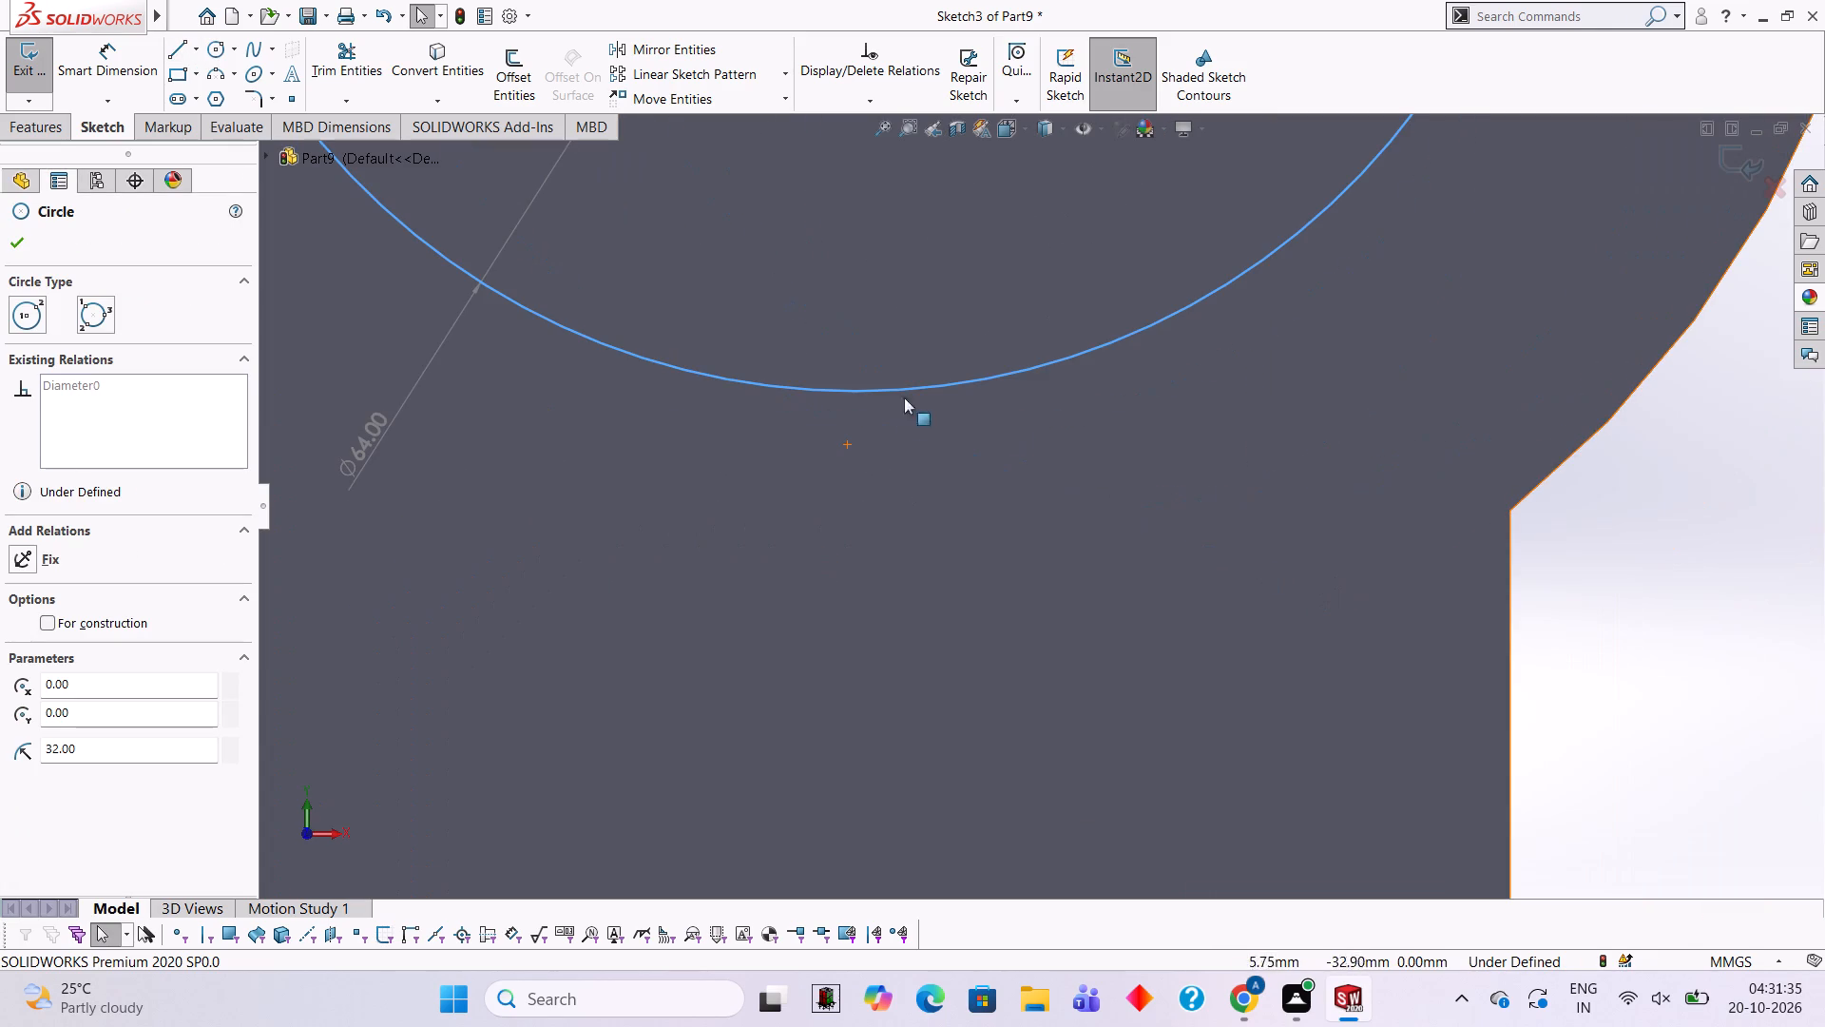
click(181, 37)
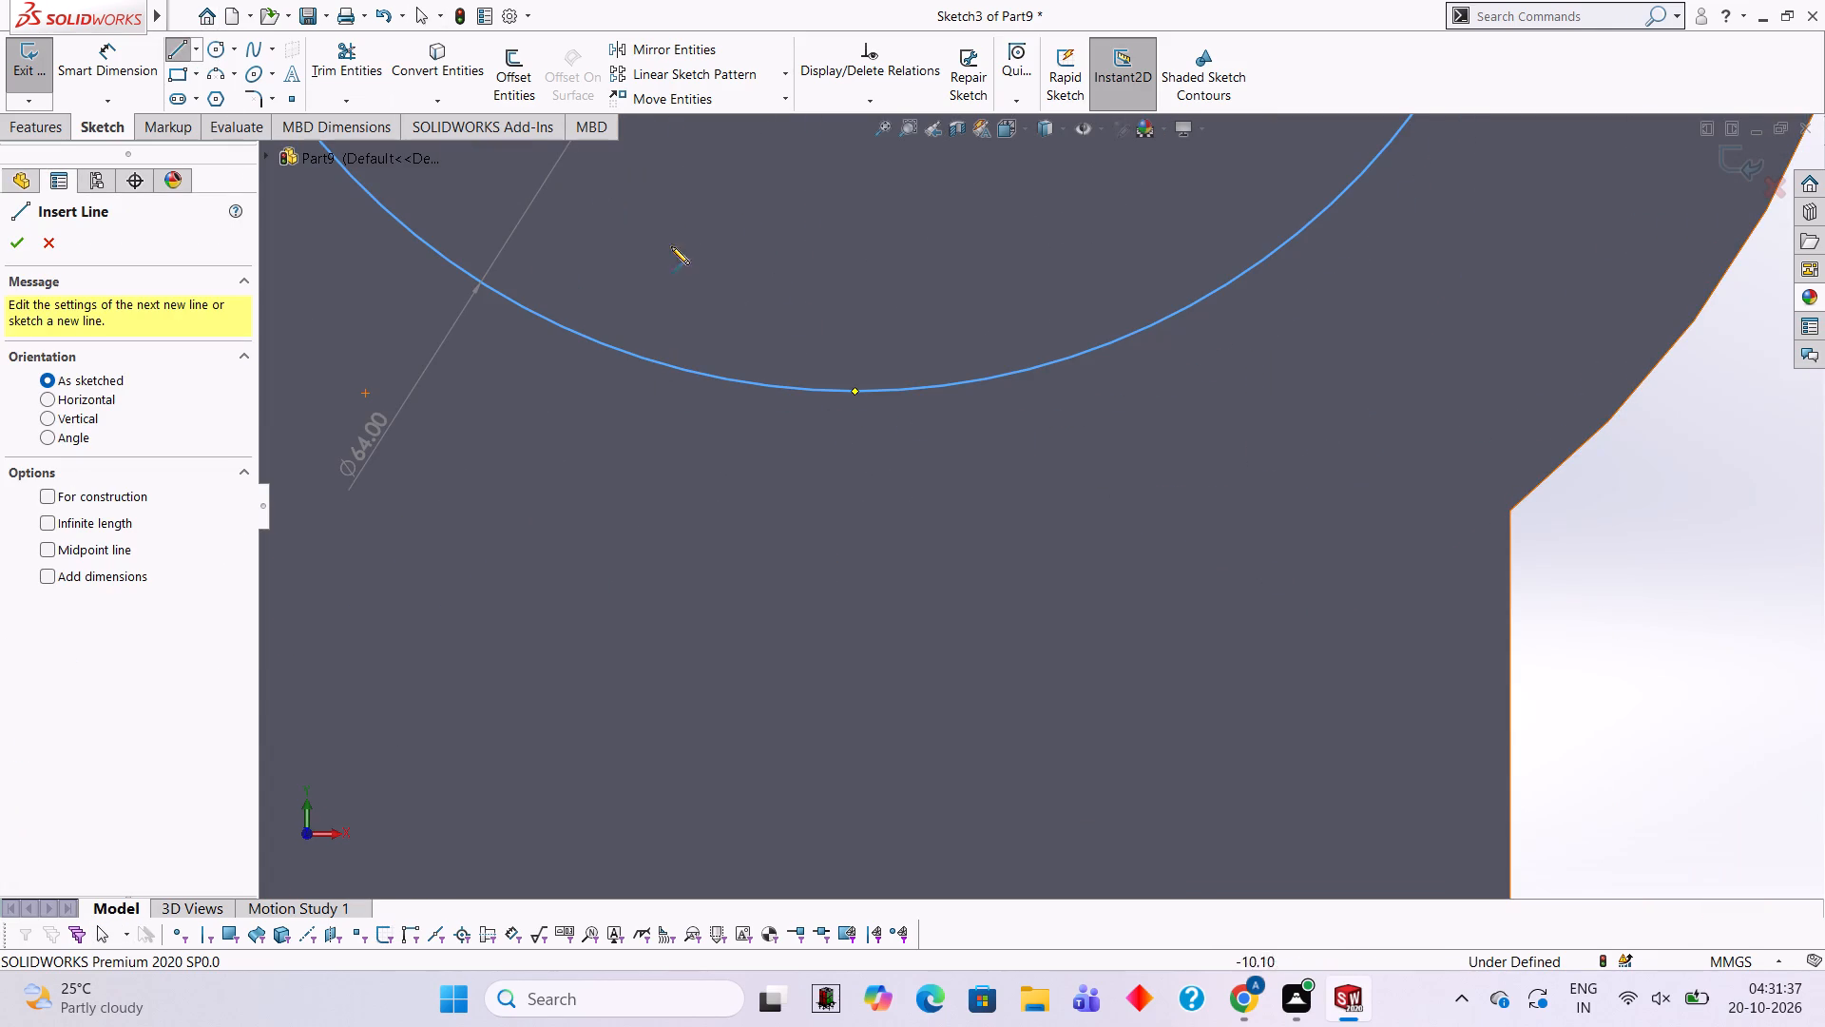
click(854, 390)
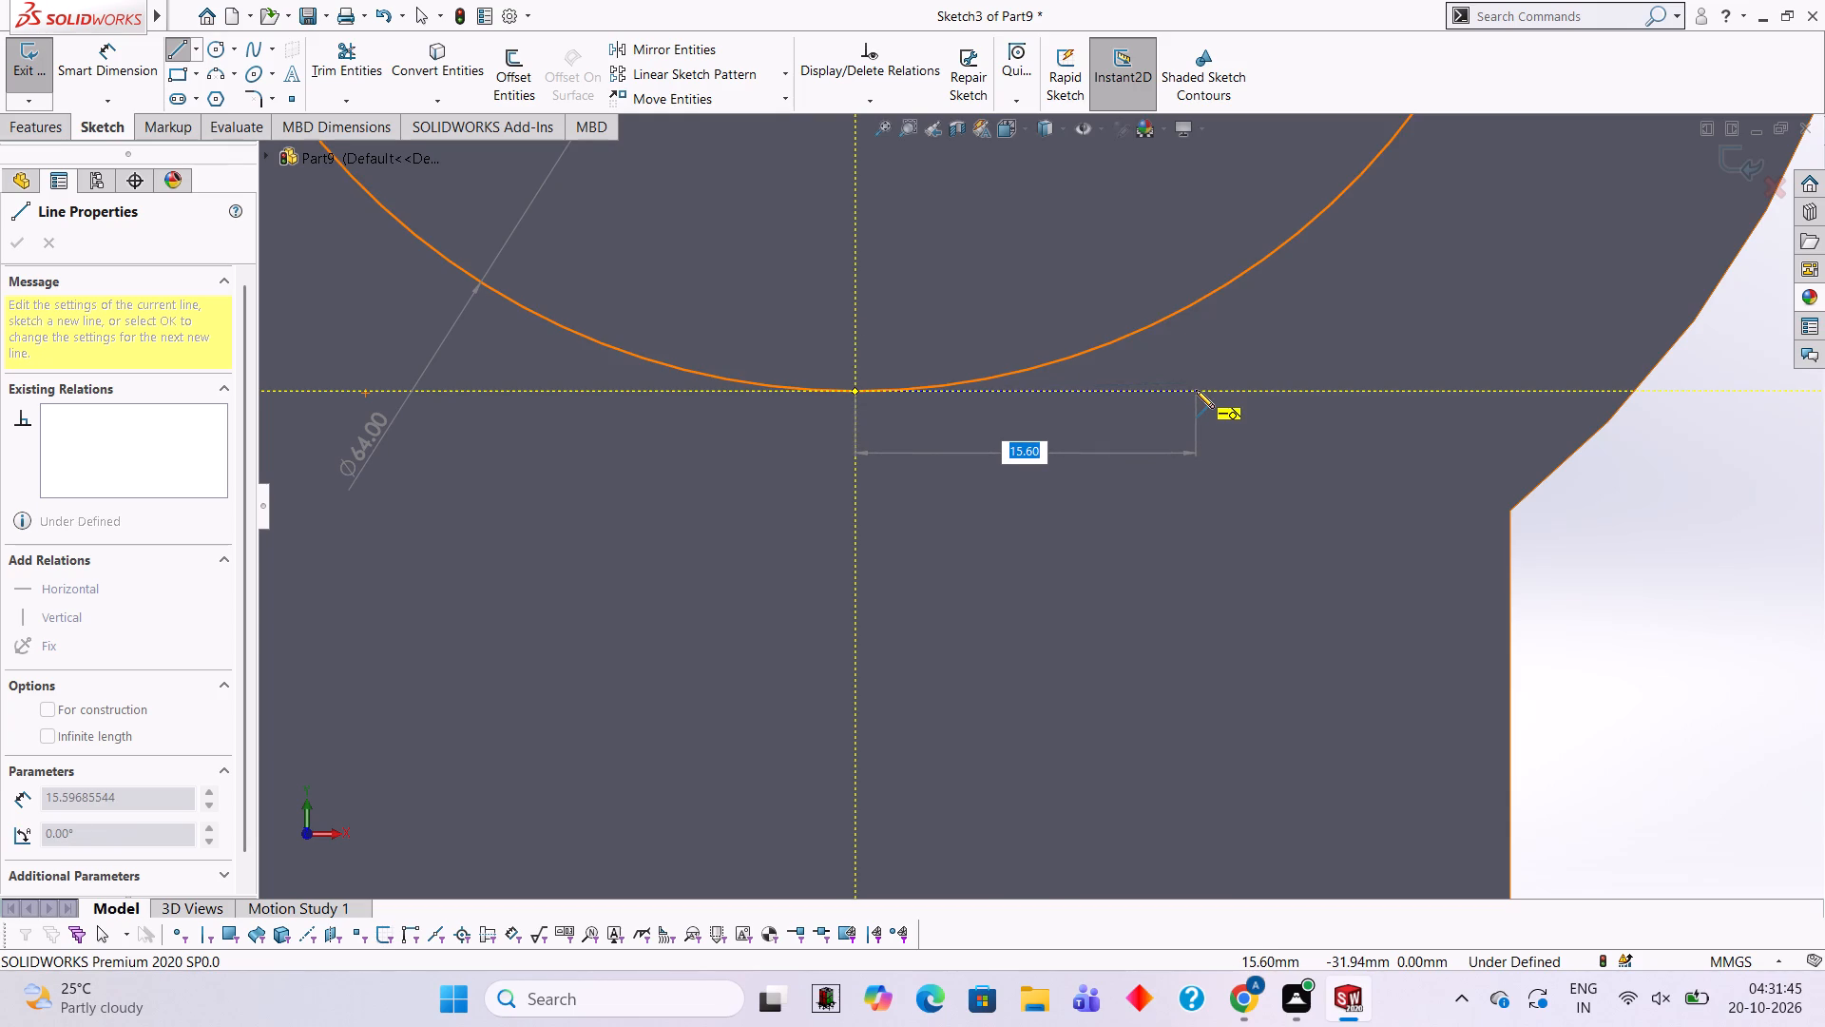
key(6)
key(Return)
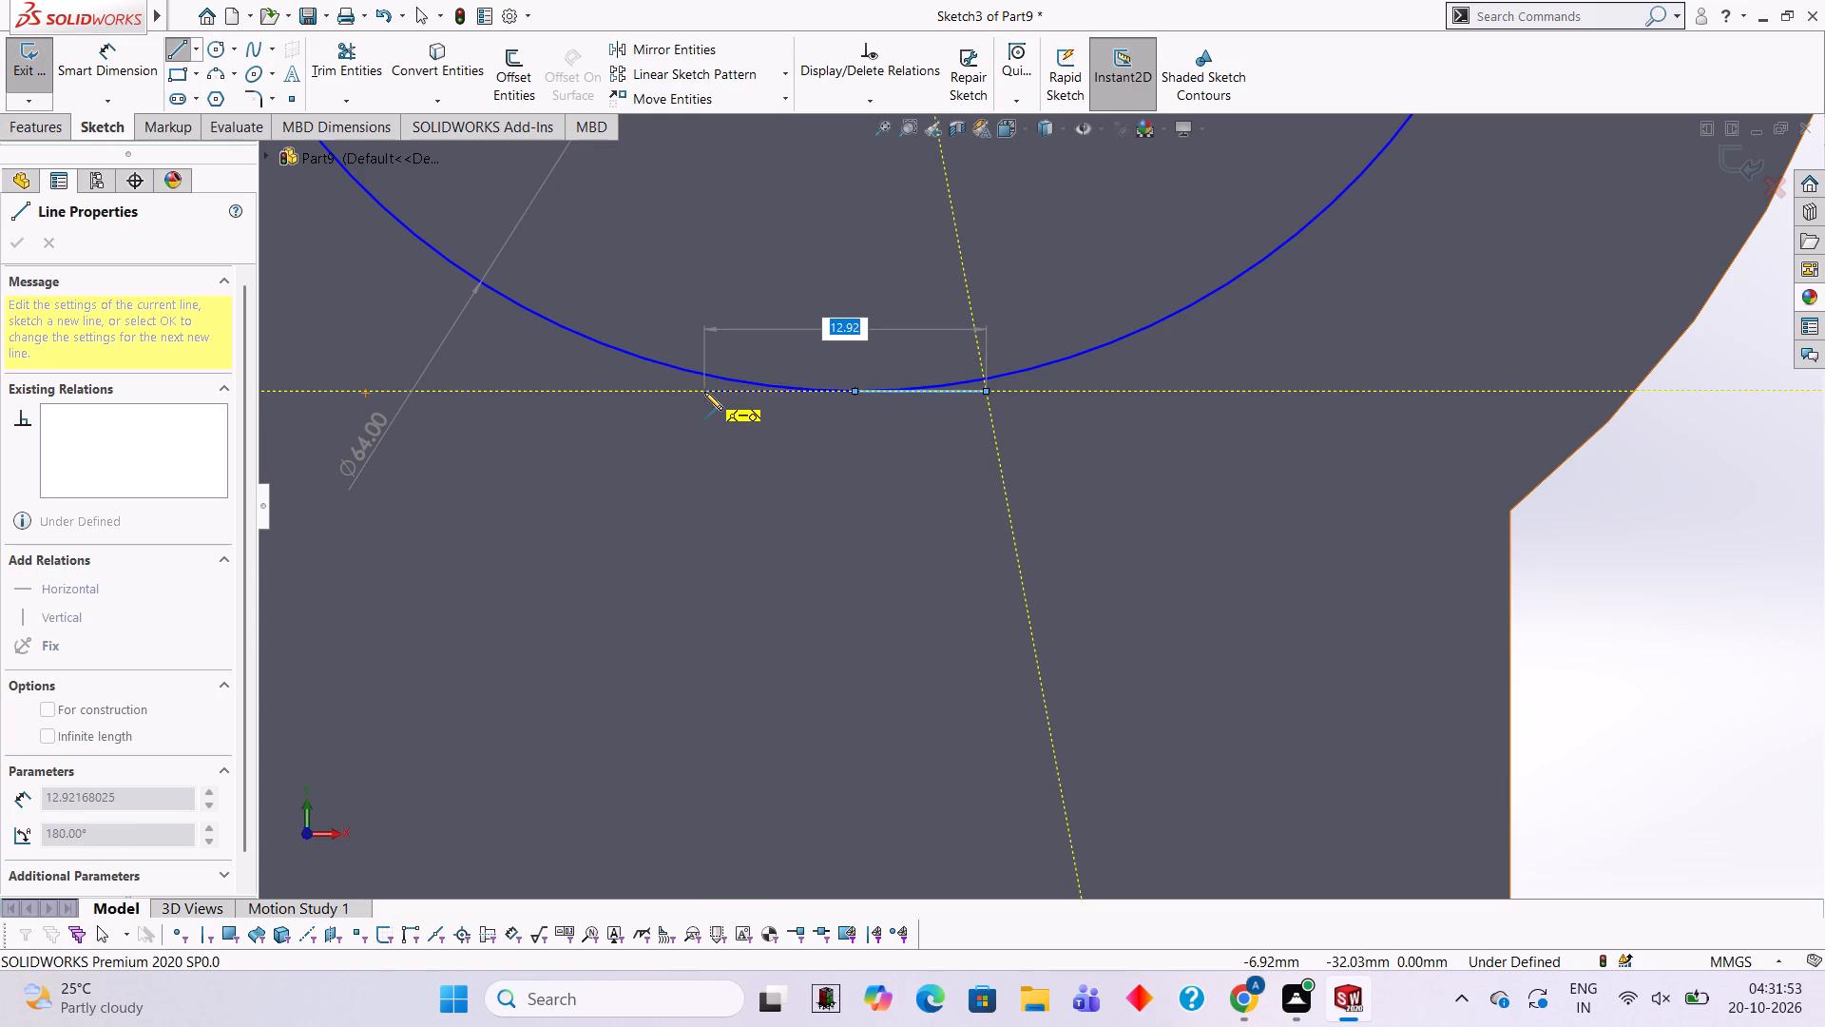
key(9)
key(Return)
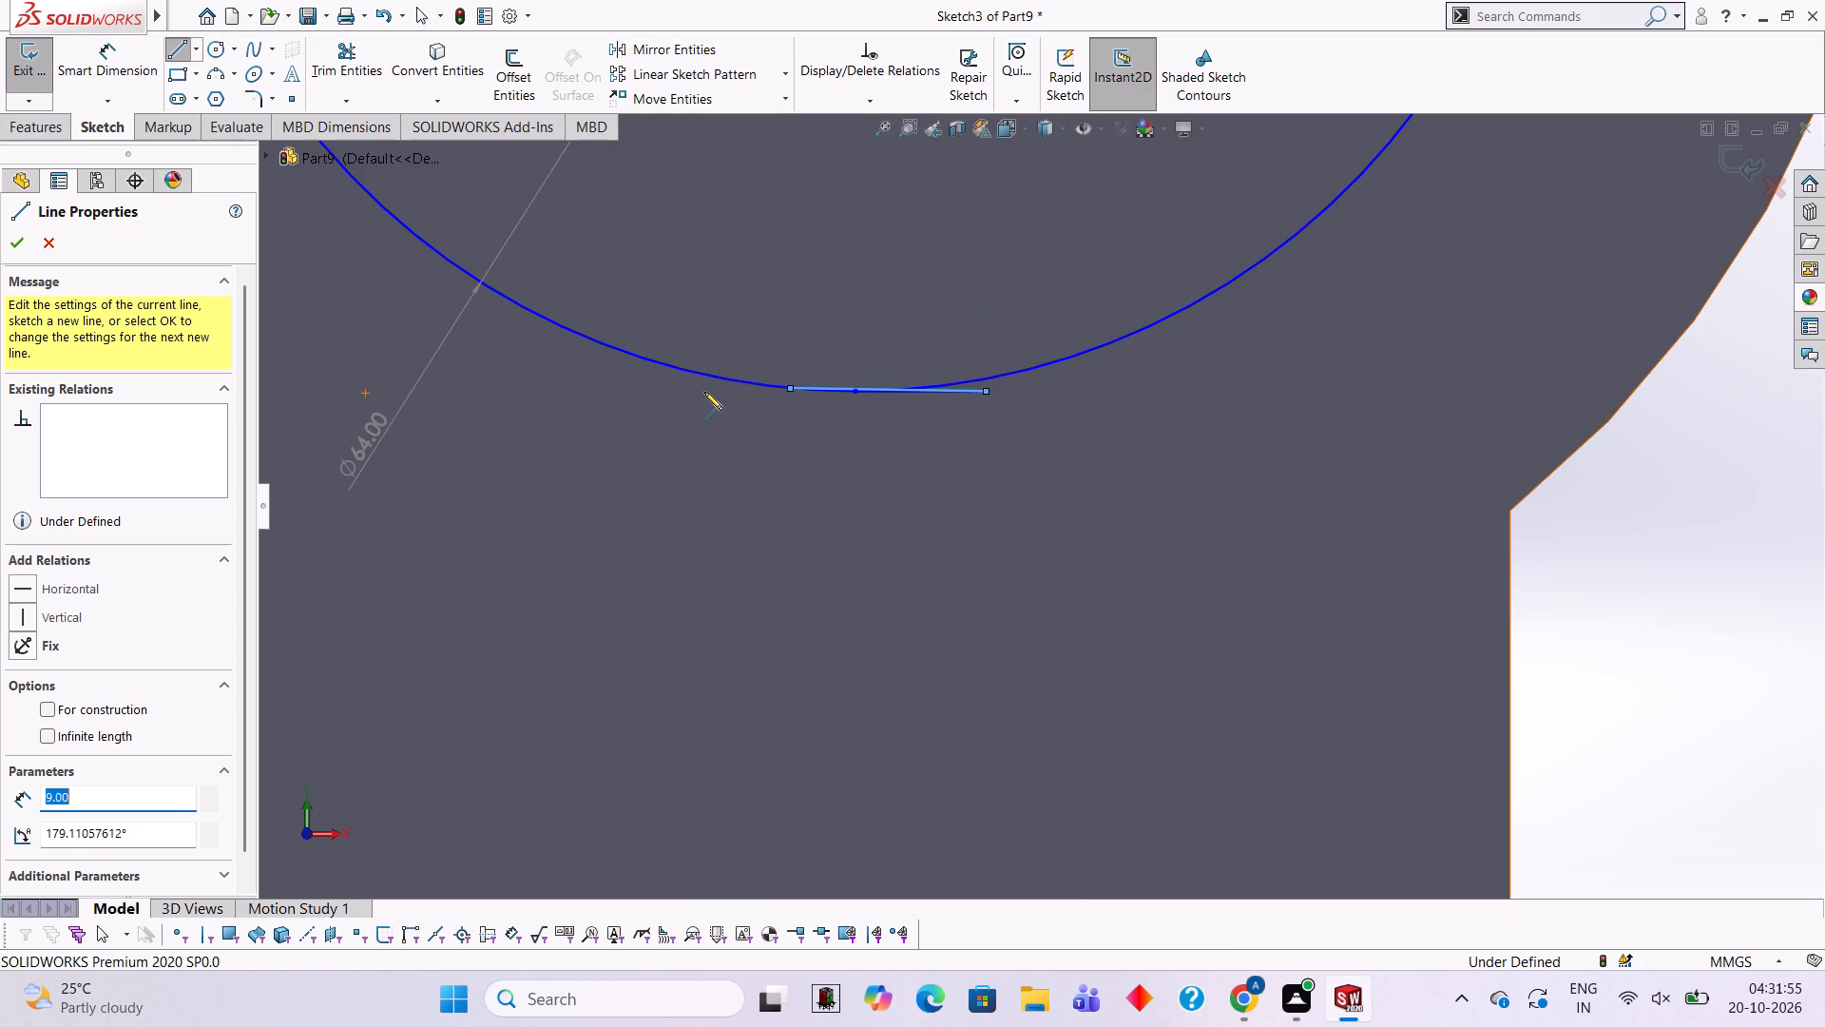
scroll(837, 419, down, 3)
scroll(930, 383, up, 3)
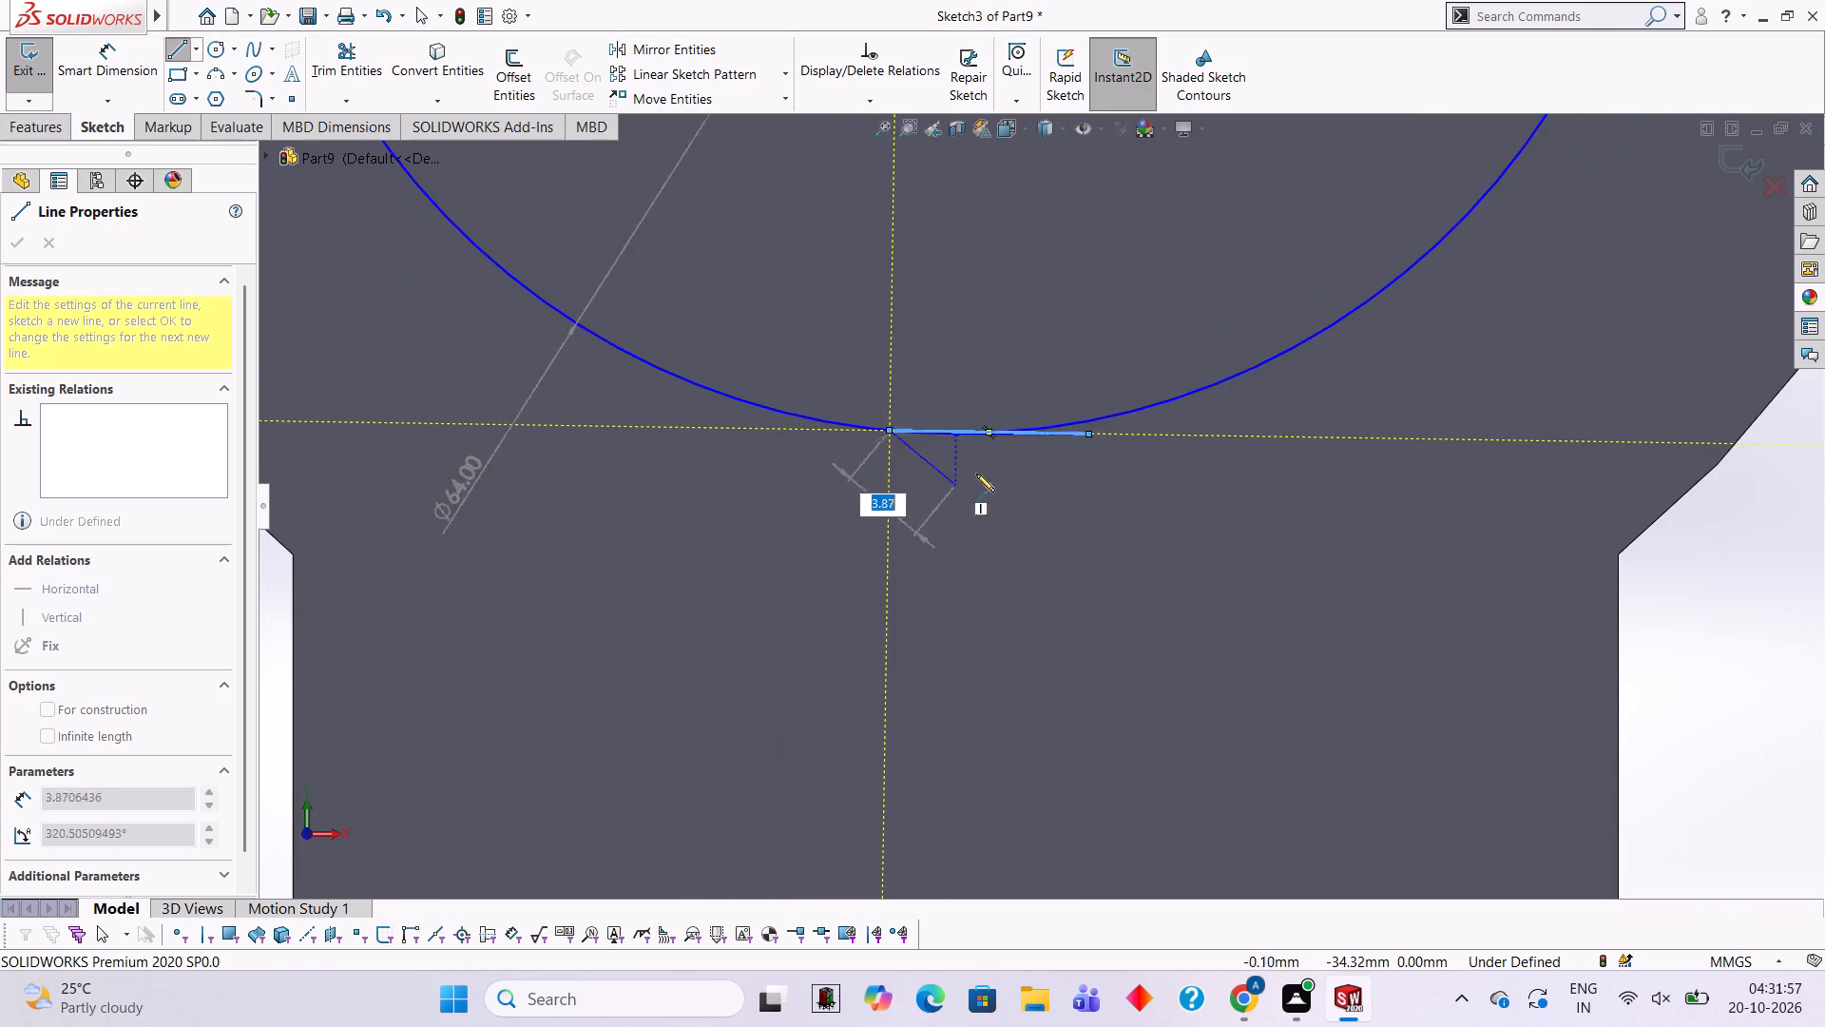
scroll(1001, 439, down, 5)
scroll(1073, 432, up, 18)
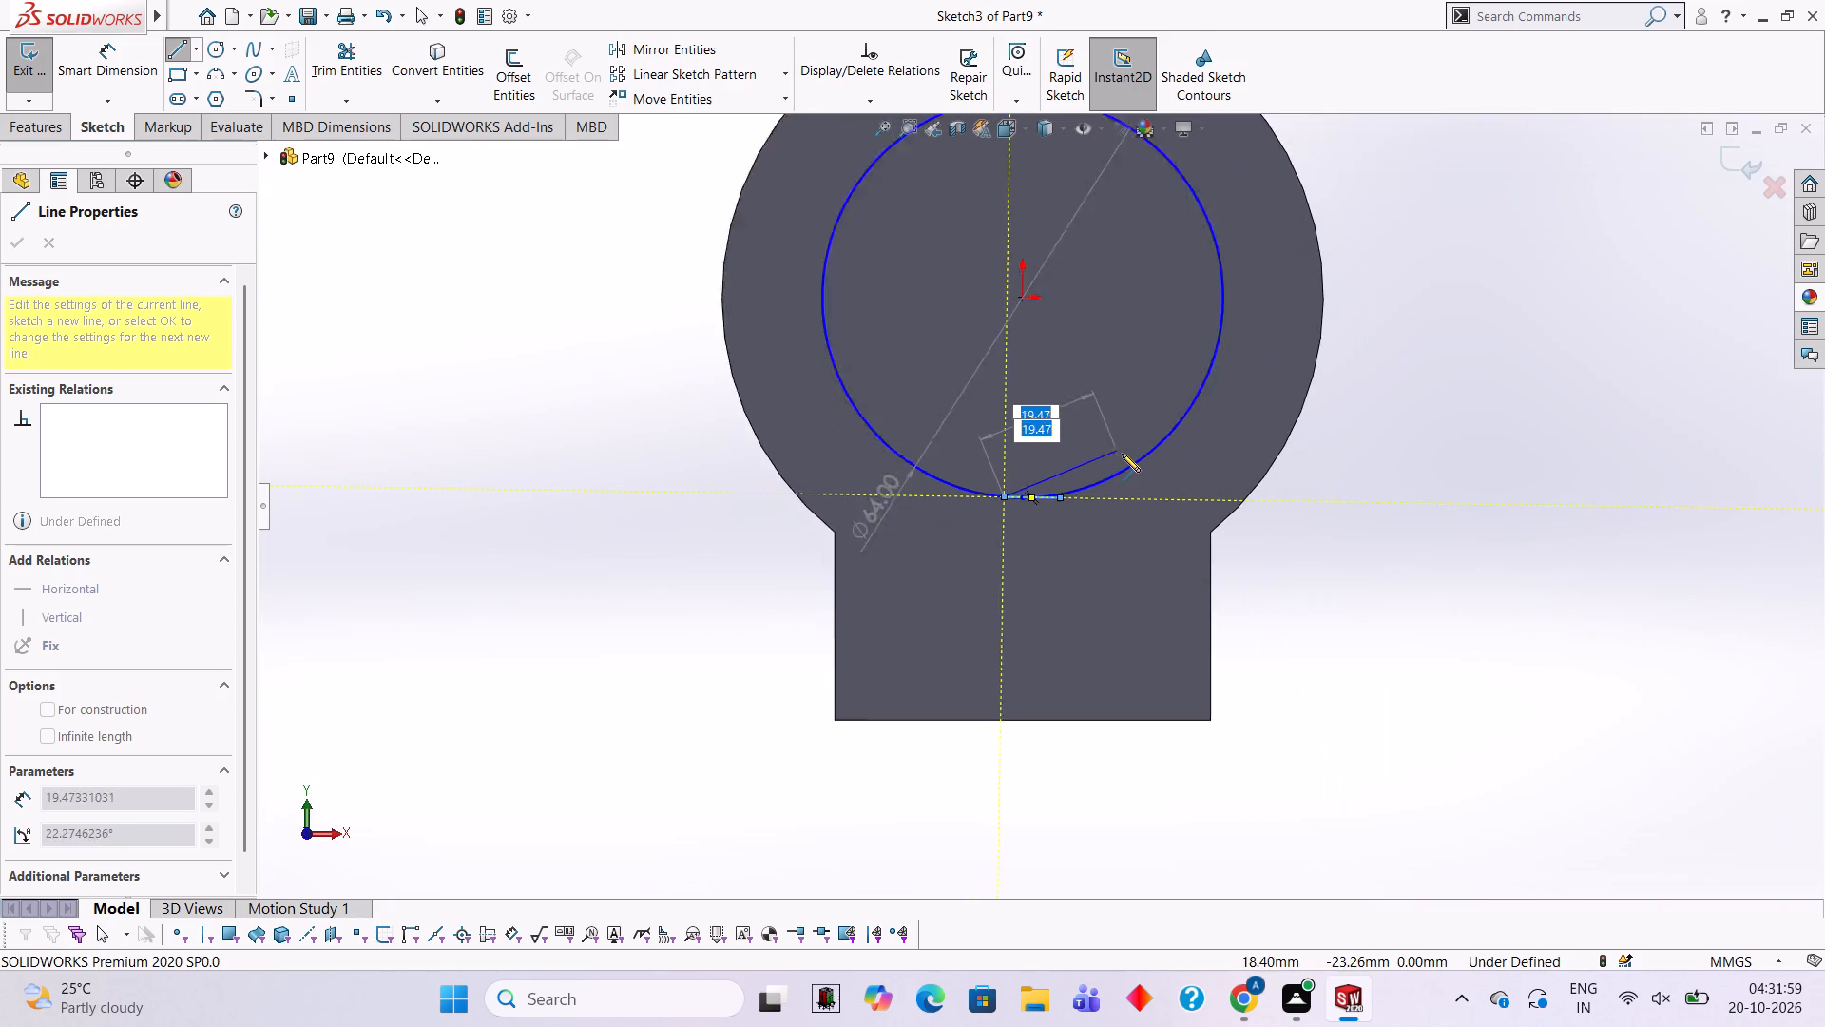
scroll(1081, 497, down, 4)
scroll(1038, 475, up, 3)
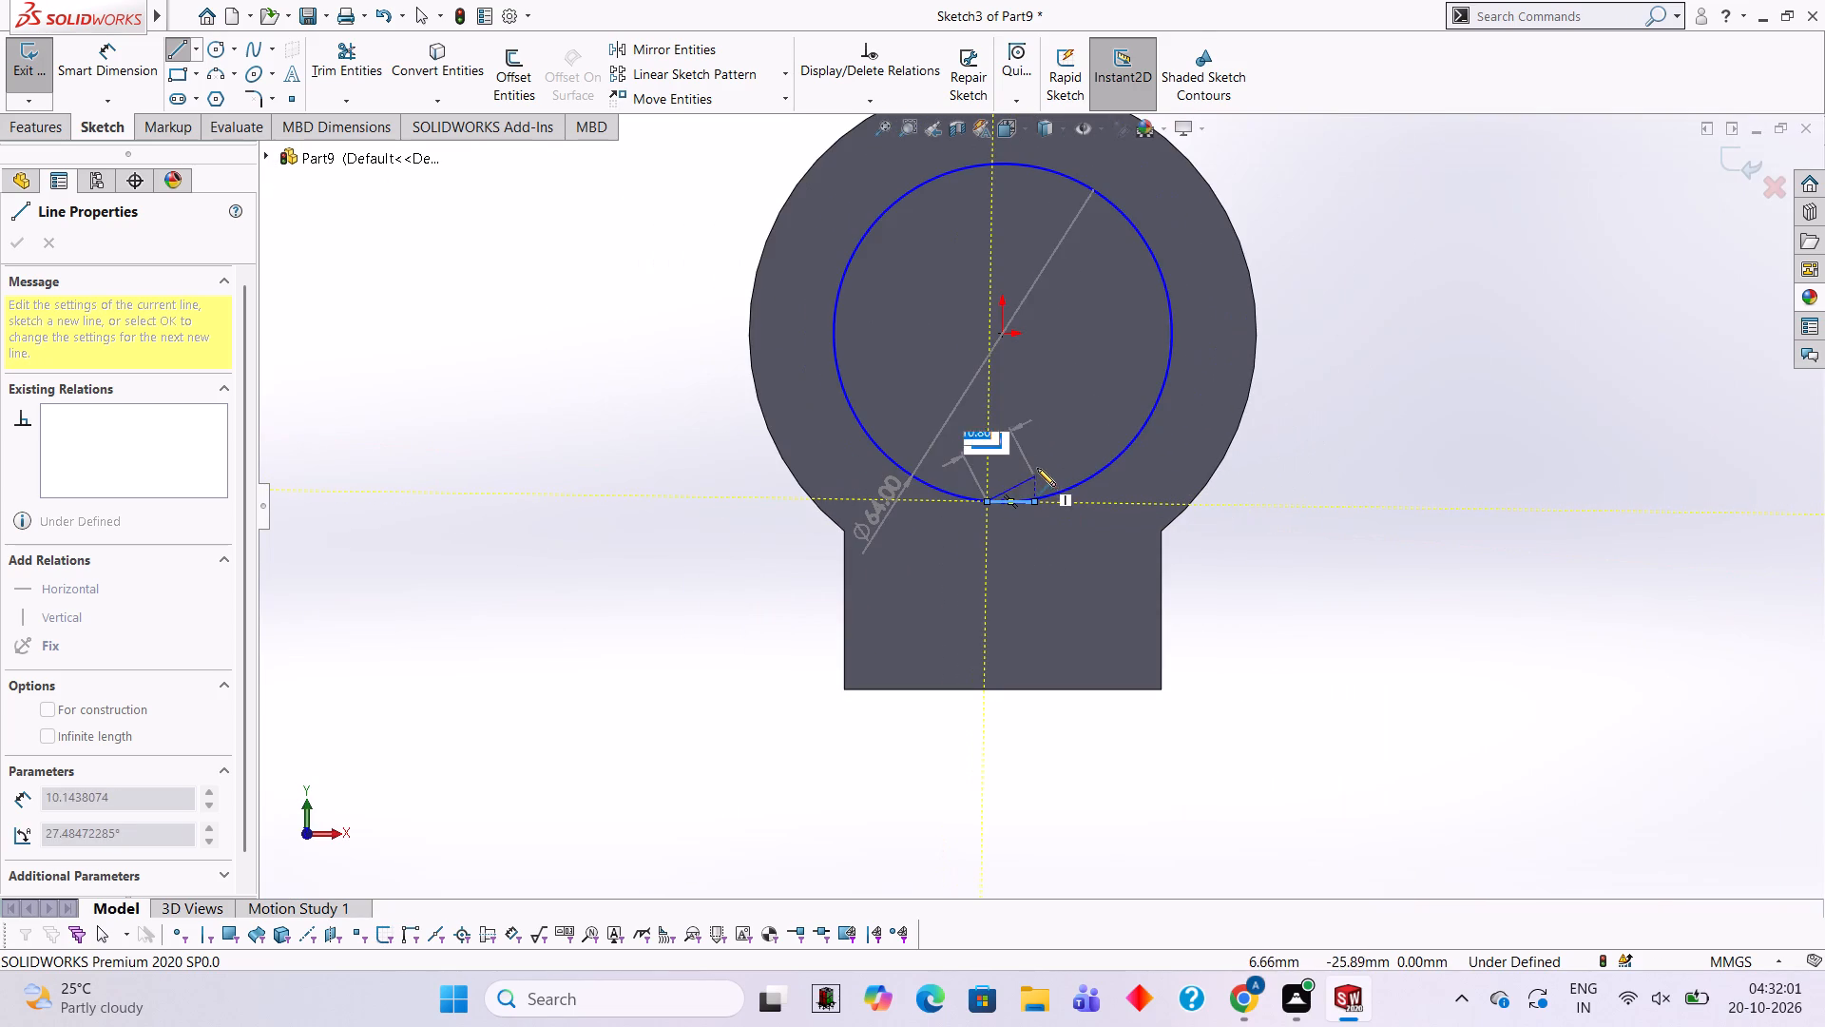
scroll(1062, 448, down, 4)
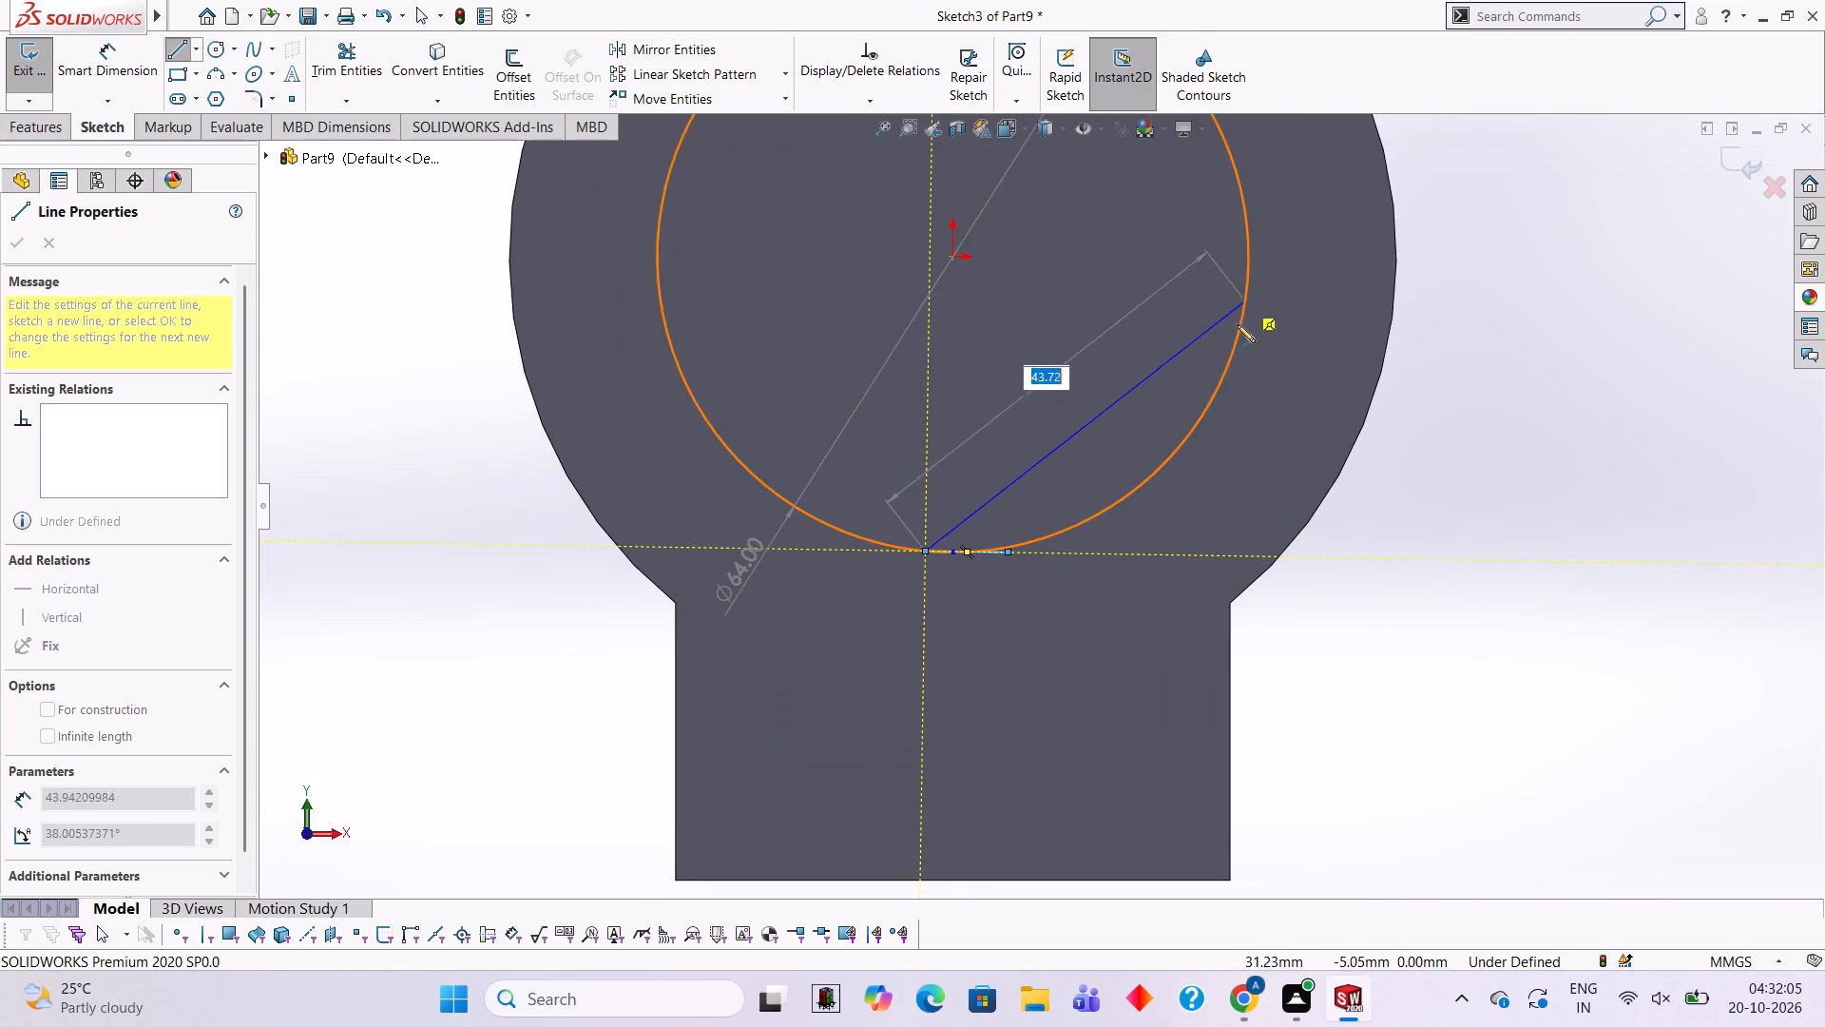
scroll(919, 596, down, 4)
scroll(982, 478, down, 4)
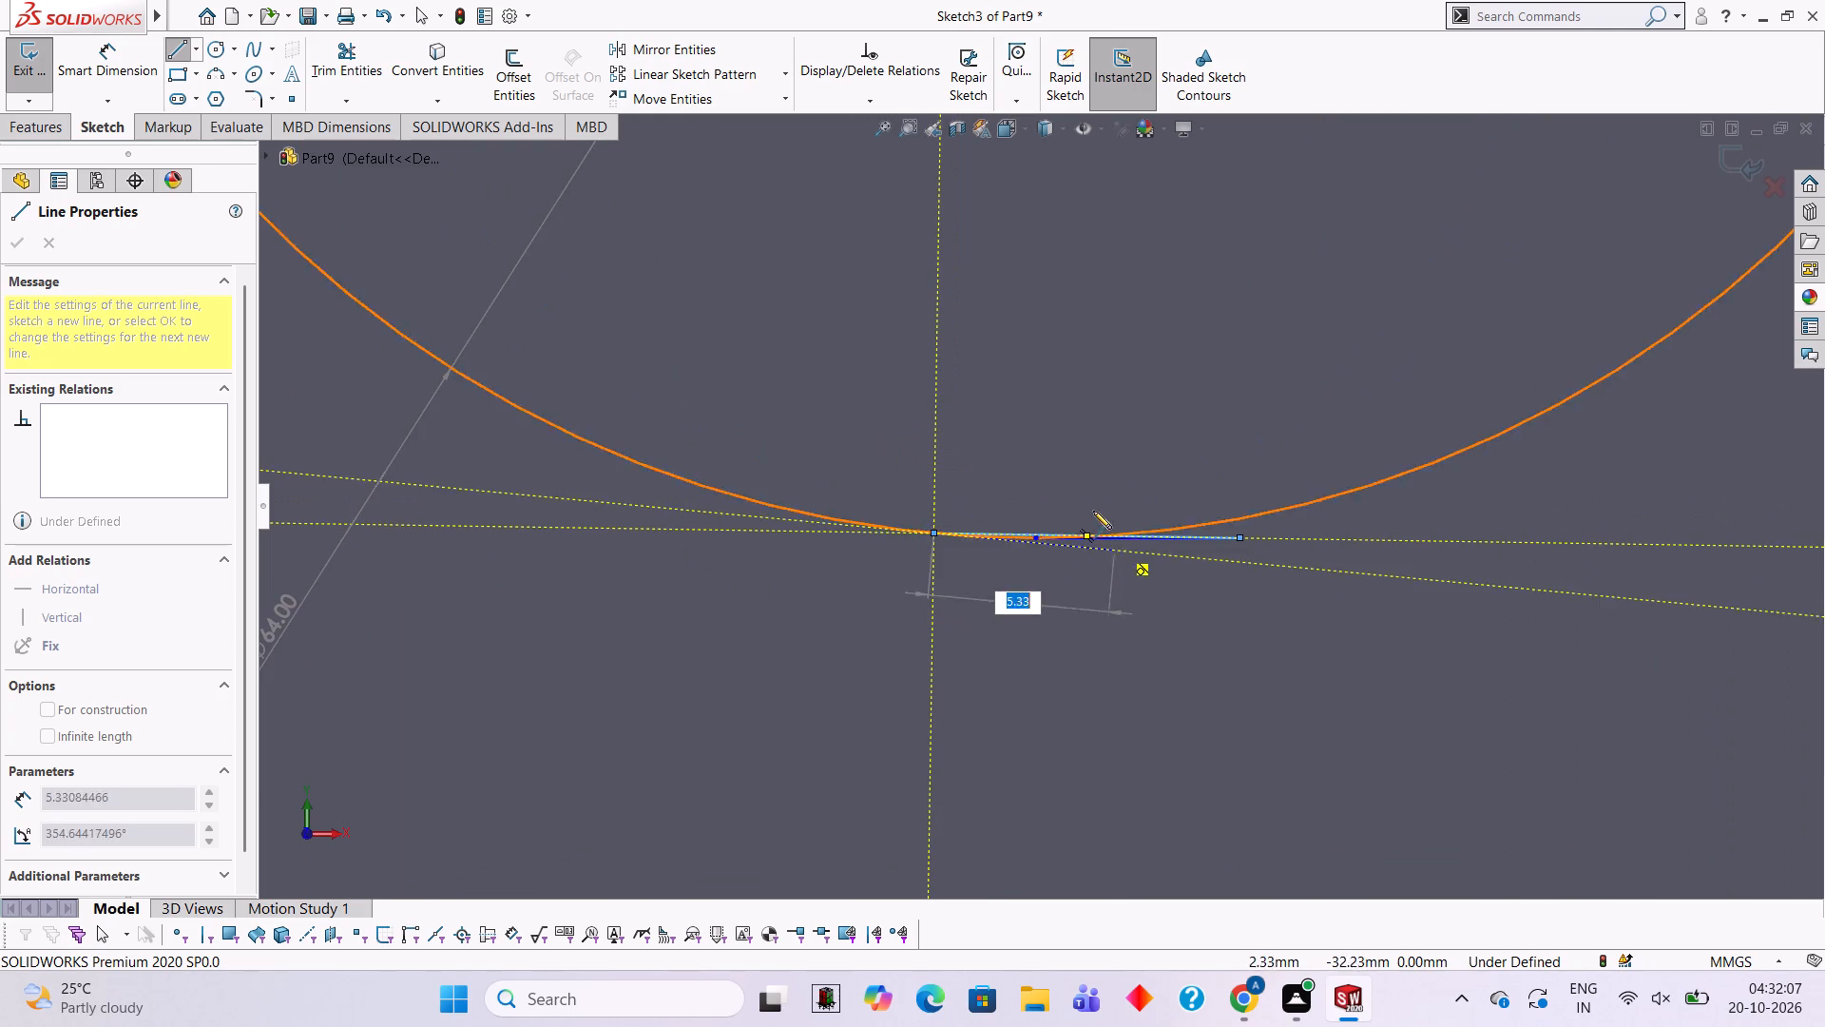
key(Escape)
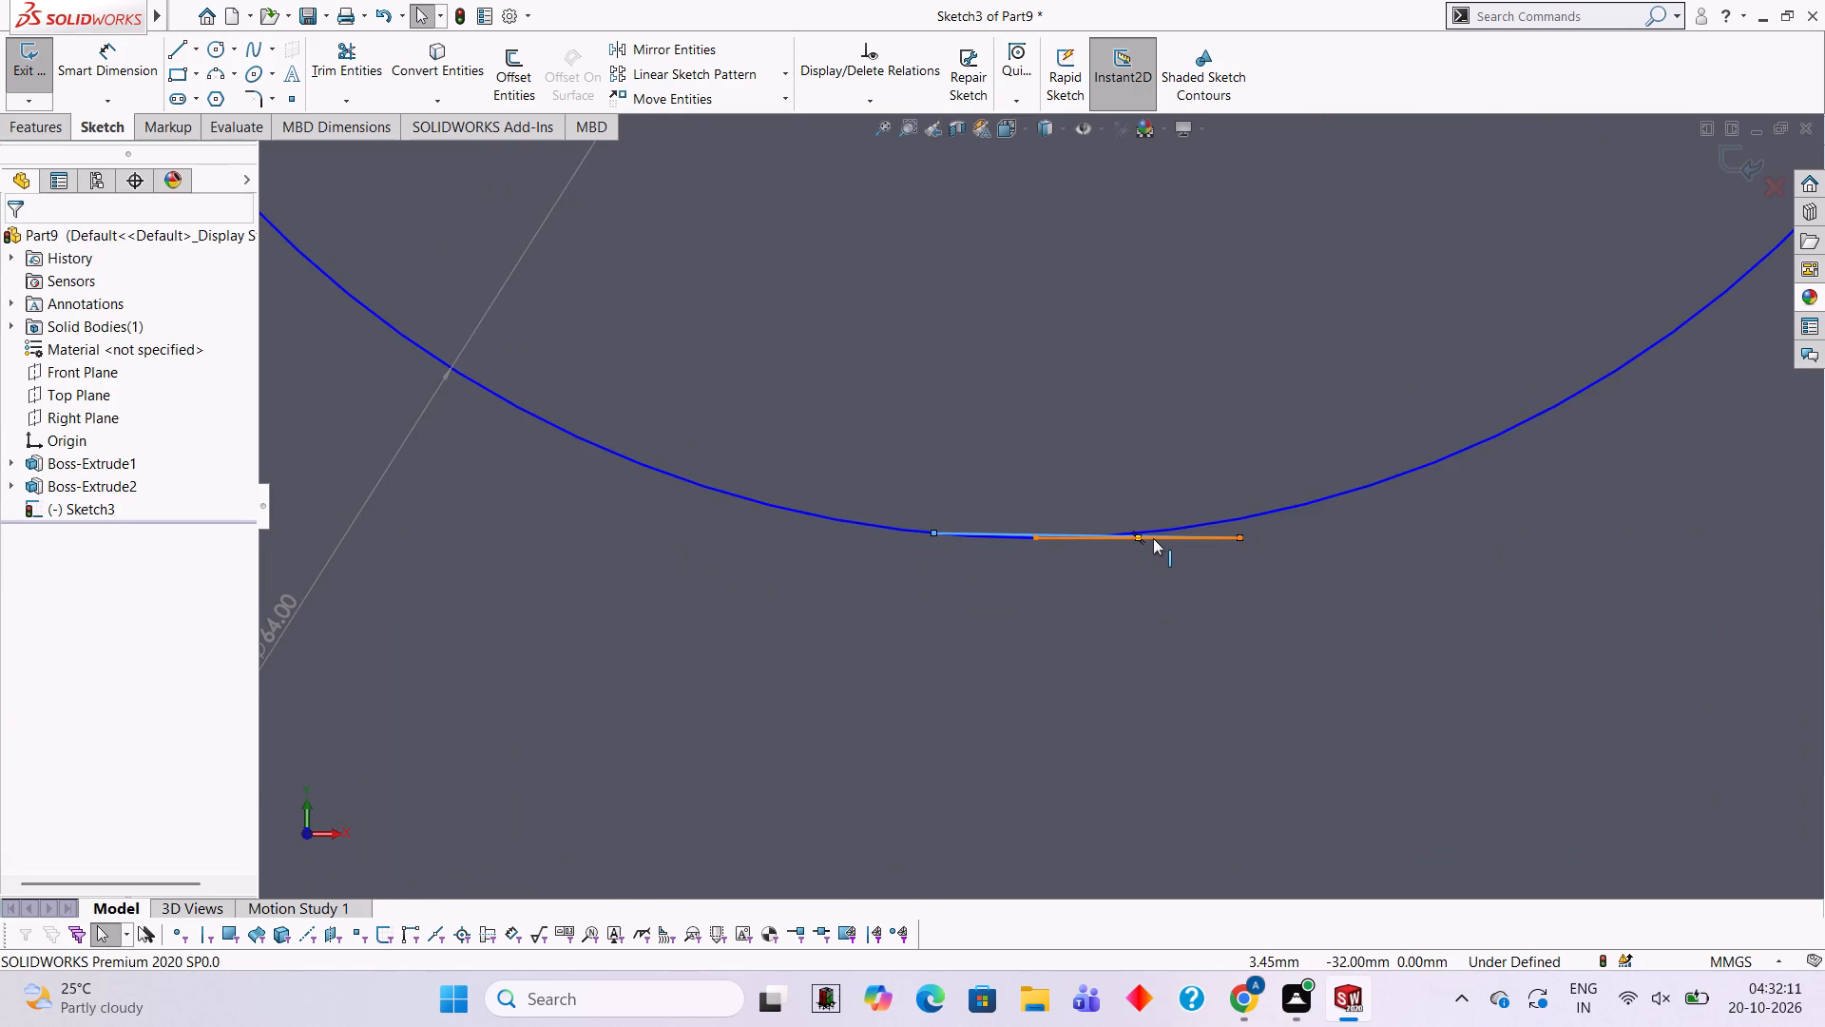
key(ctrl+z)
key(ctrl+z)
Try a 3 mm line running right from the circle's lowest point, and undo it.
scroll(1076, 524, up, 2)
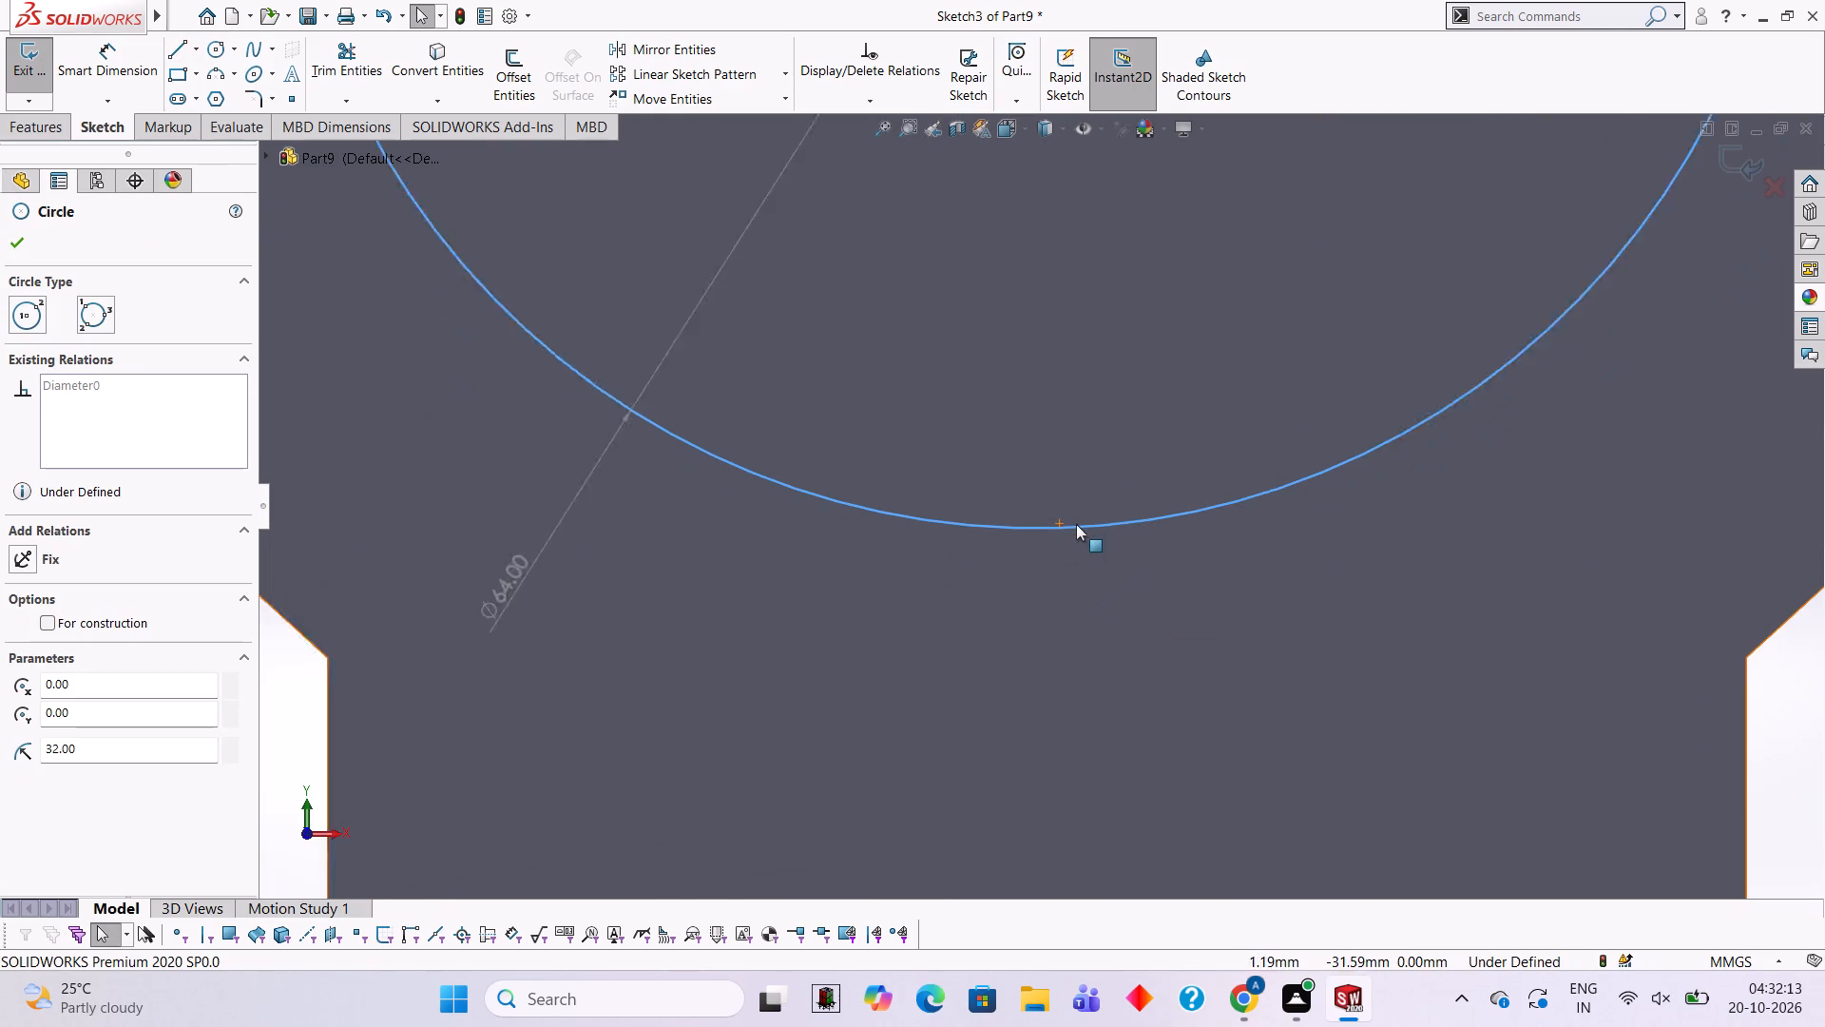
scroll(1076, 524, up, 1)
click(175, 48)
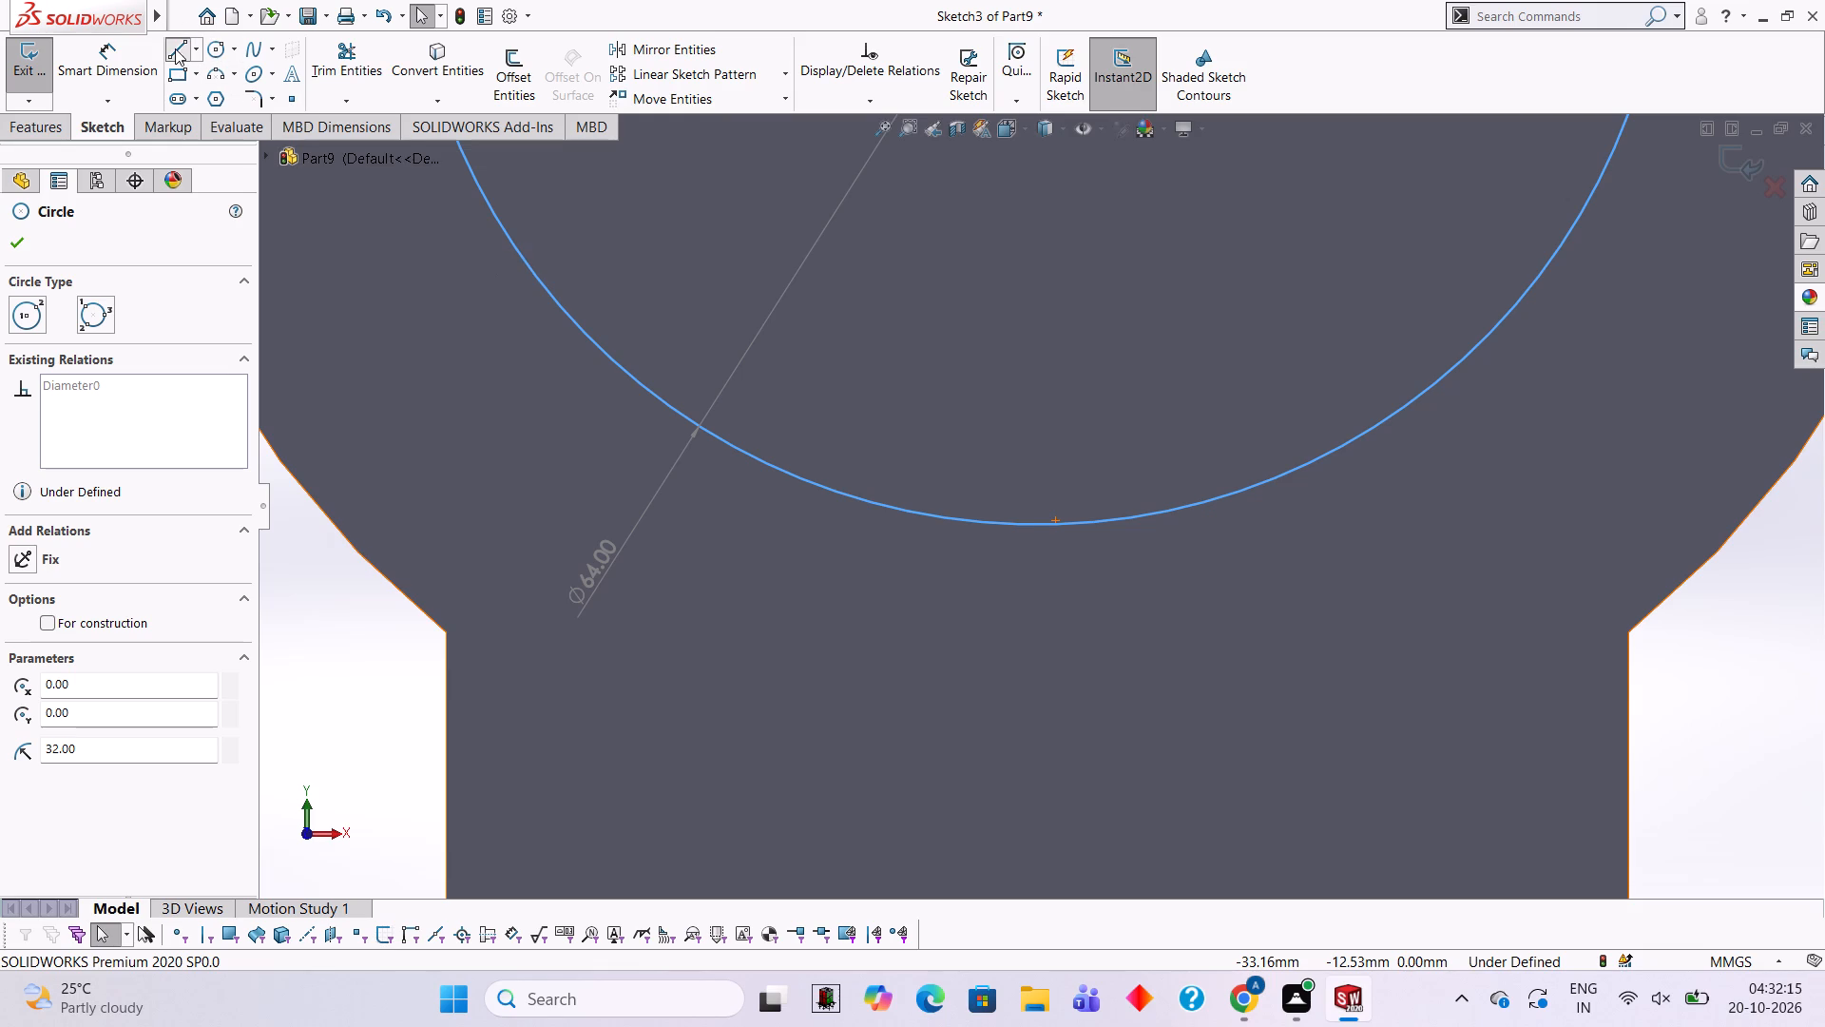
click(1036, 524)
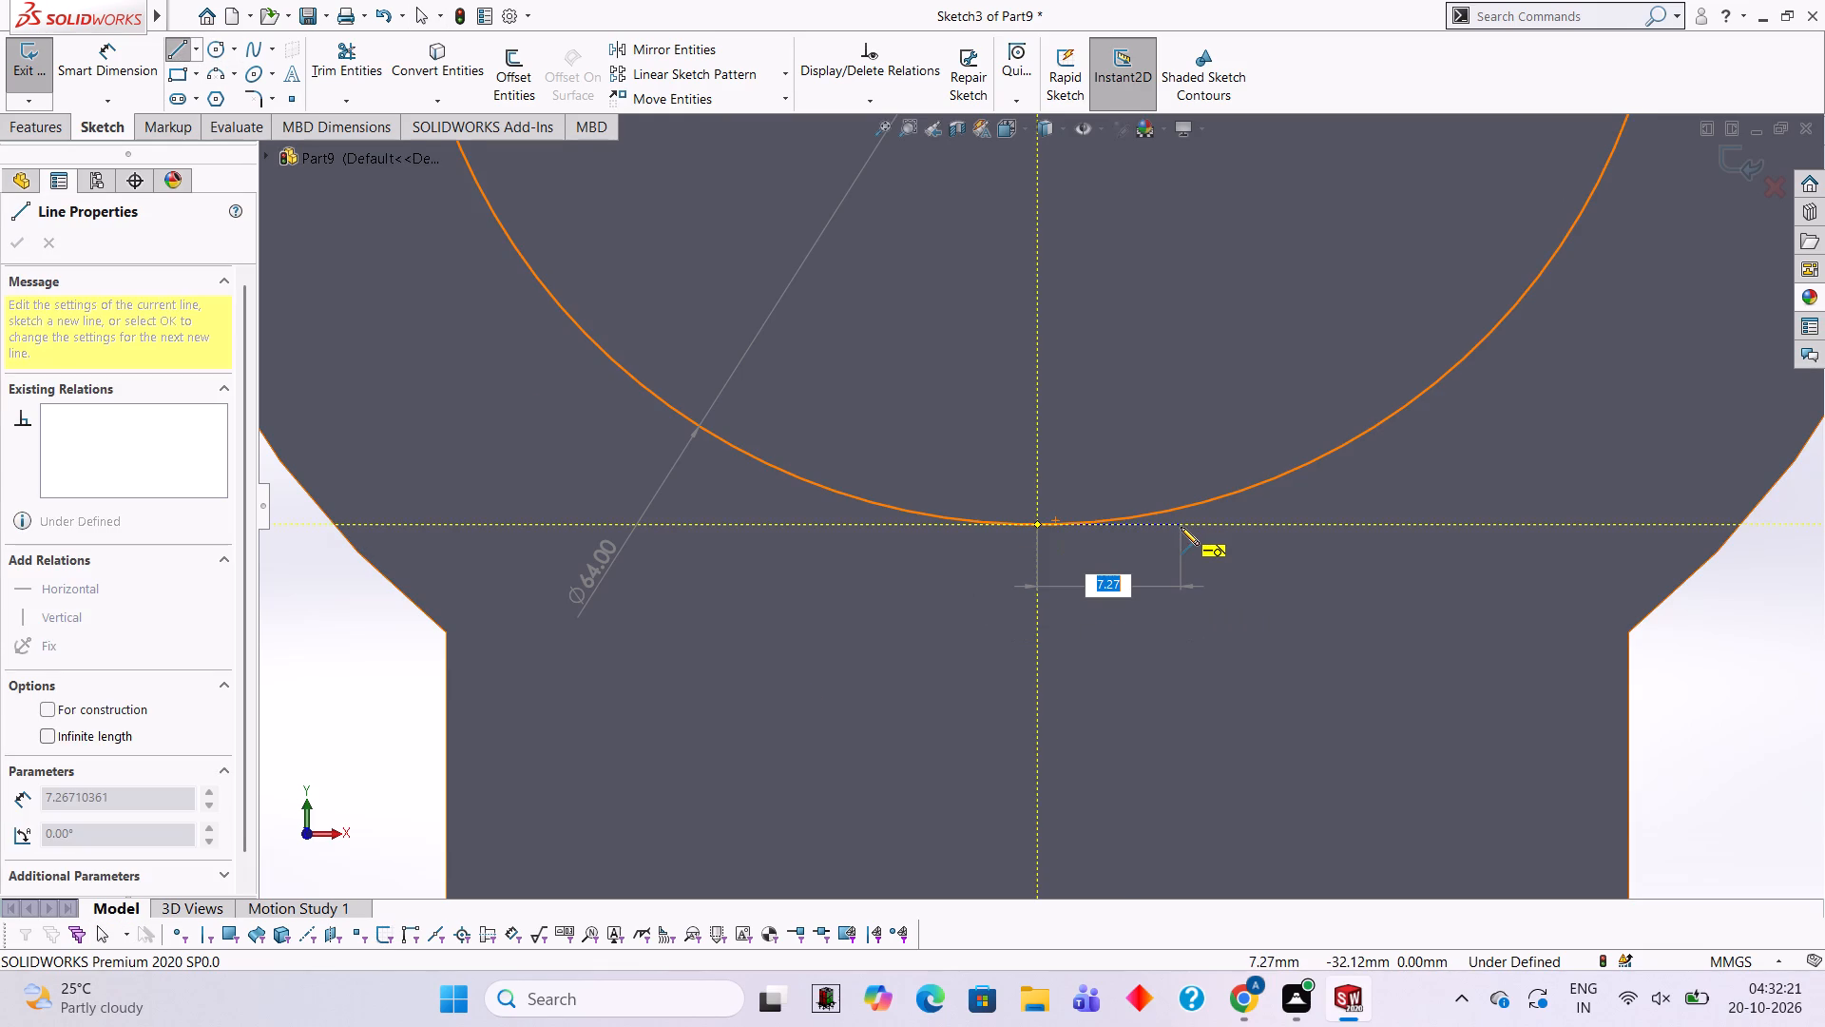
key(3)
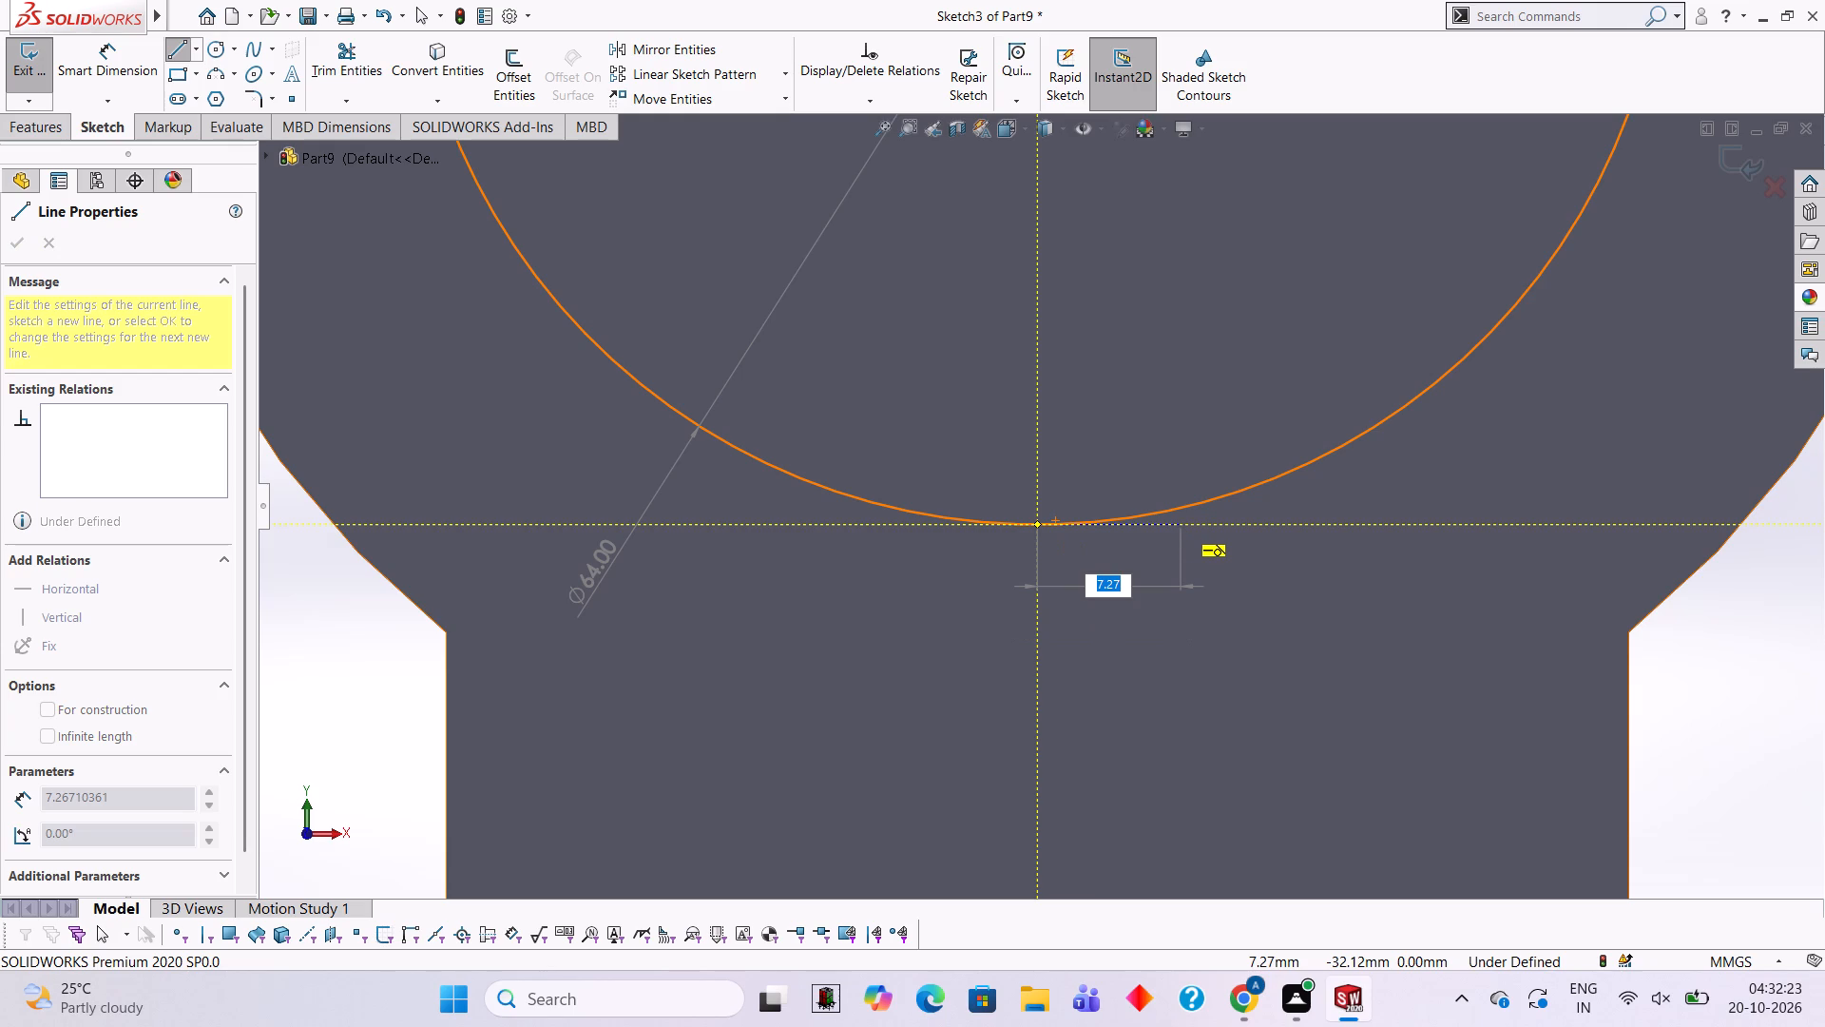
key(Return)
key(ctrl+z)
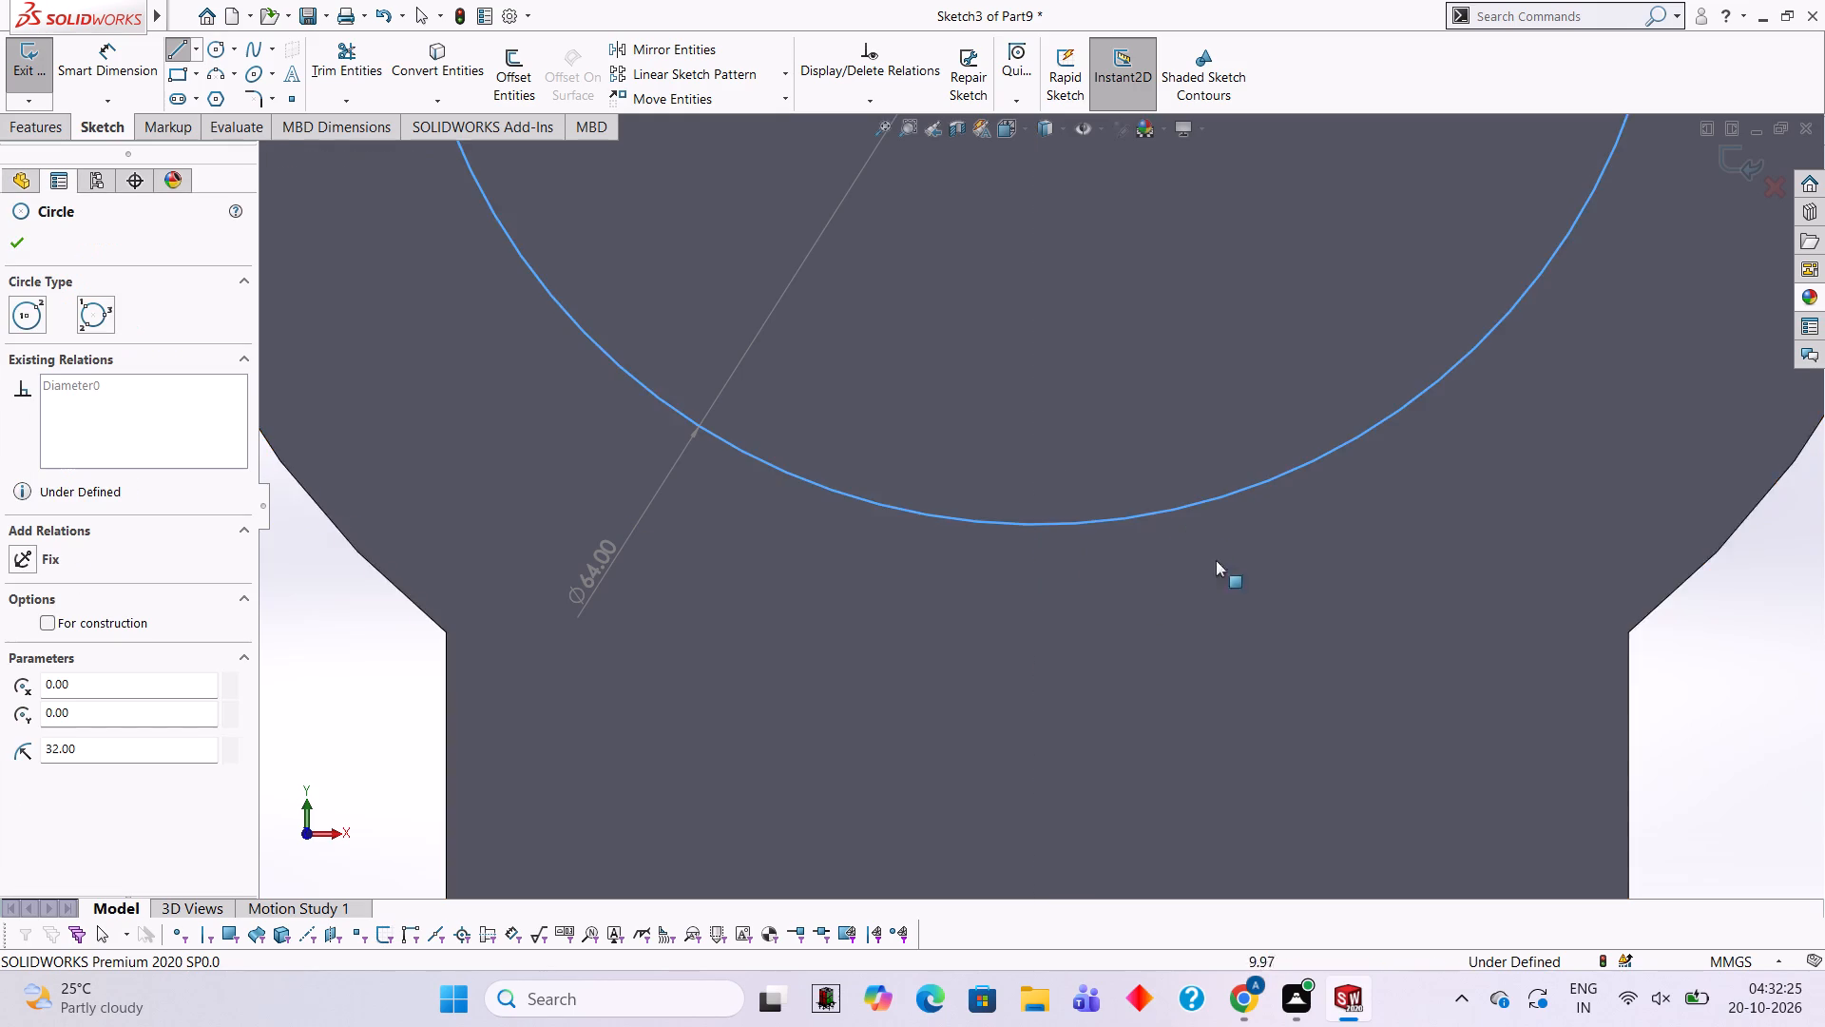
Draw a vertical line from the circle's lowest point to the base's bottom edge, continuing 3 mm right along that edge.
scroll(1197, 561, down, 4)
scroll(692, 313, up, 6)
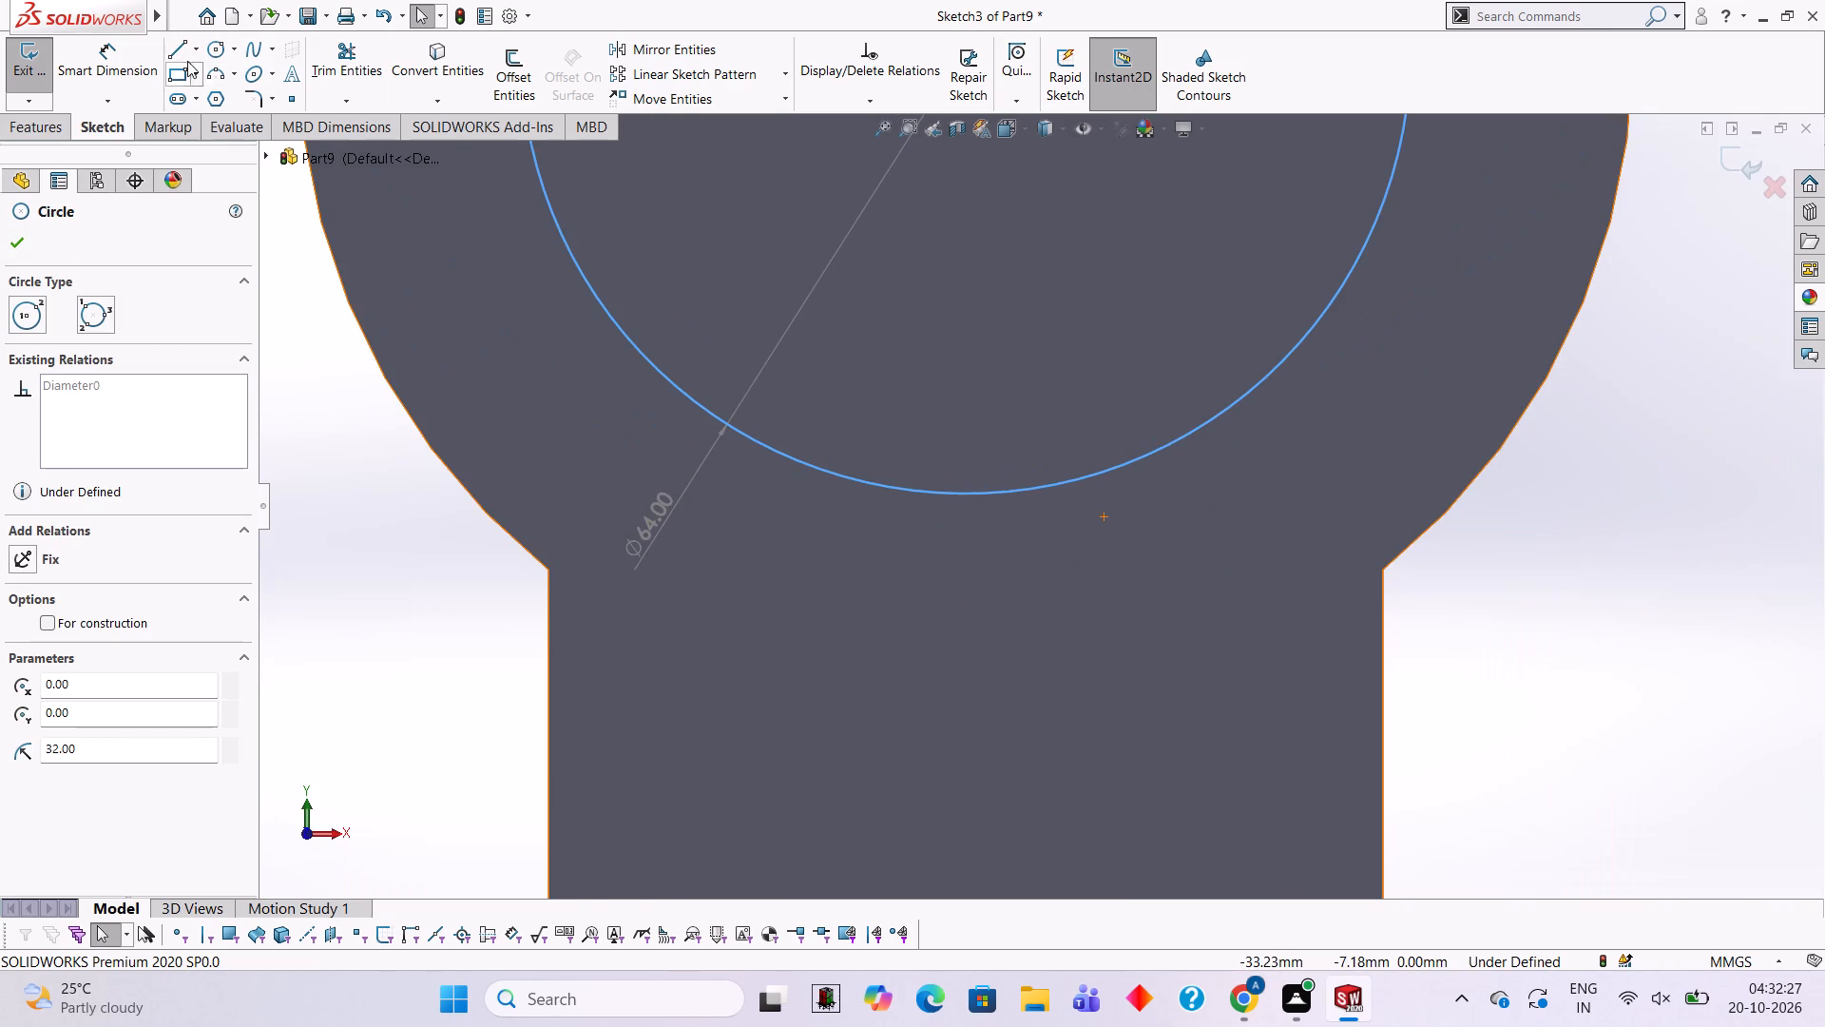
click(182, 51)
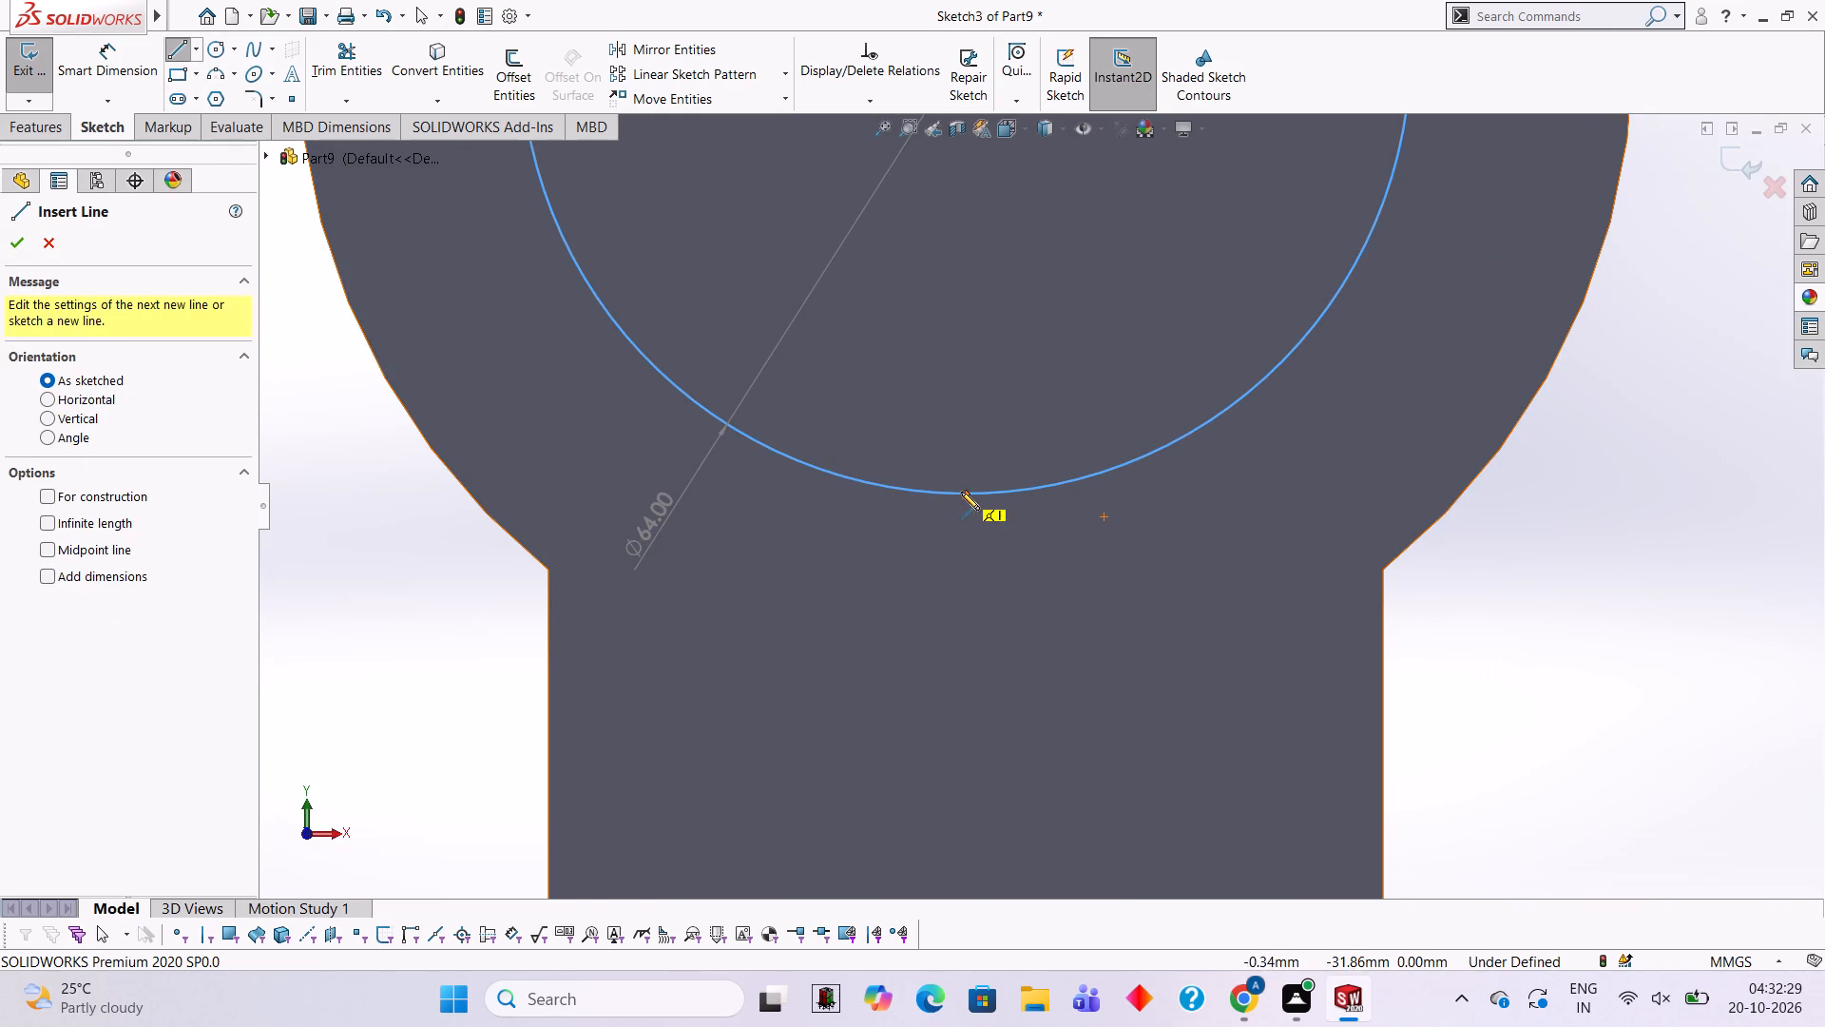
click(964, 496)
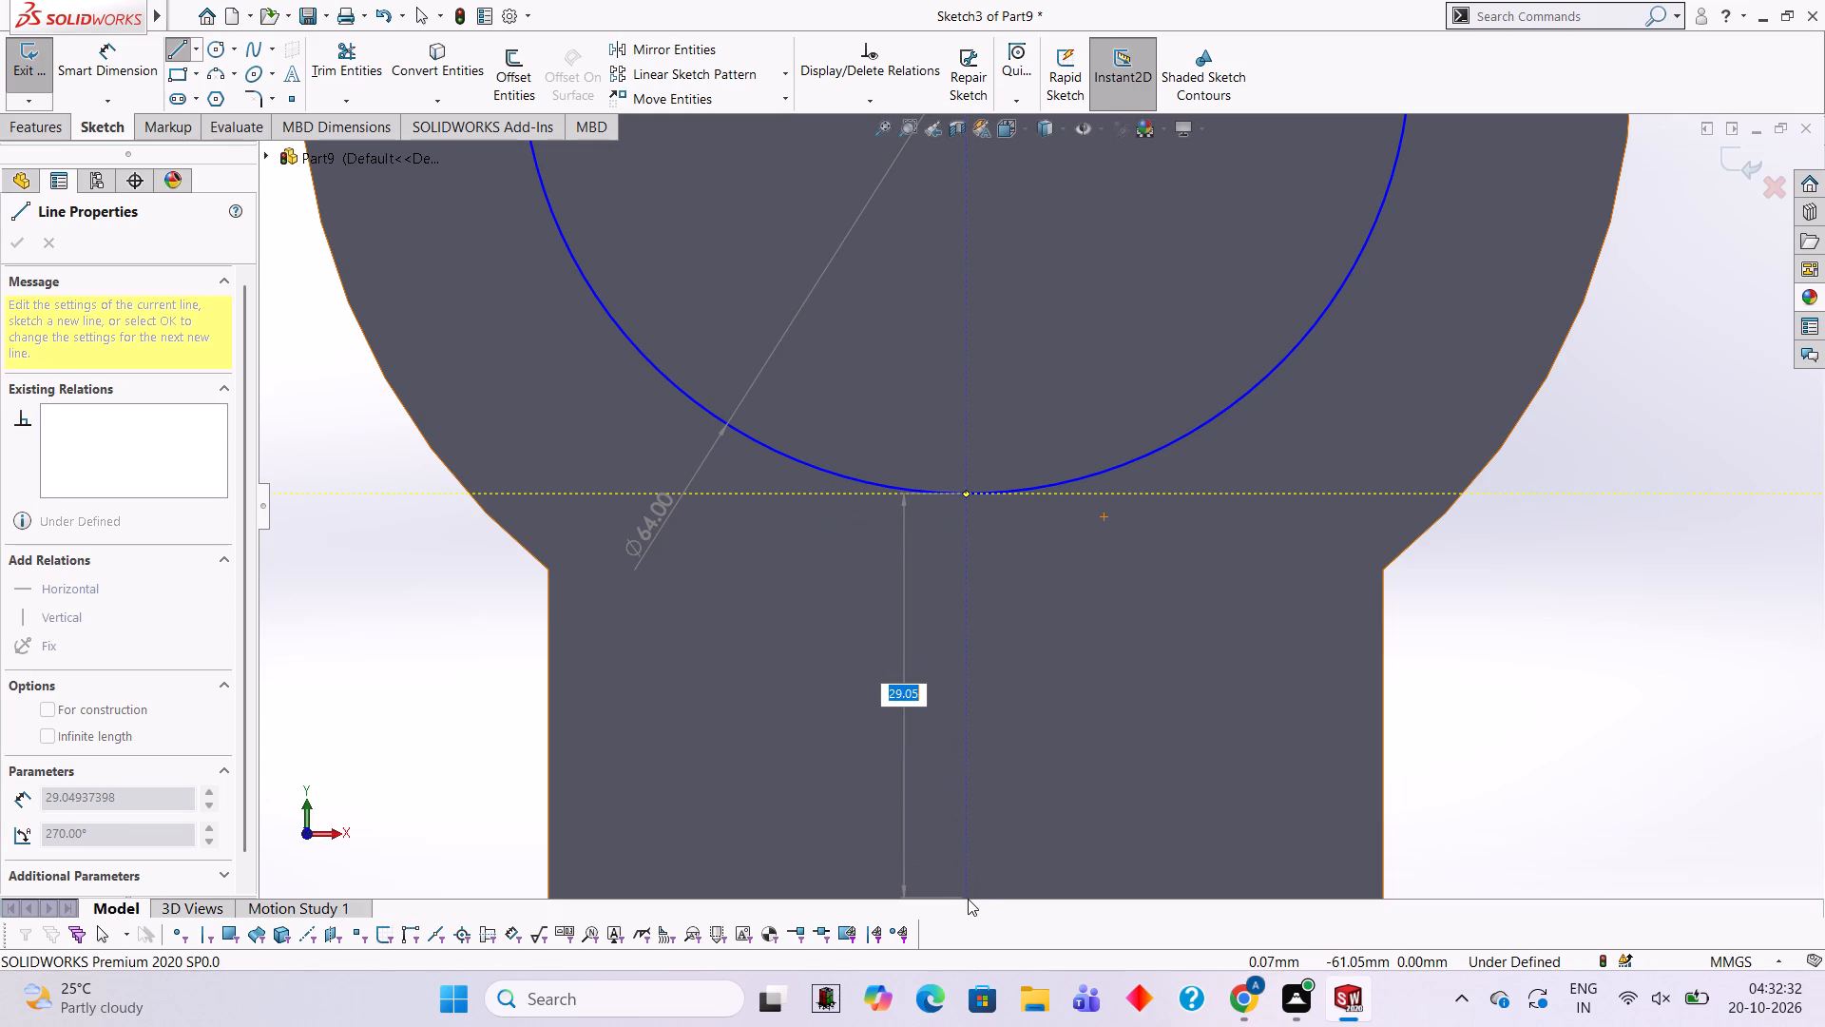
scroll(972, 899, up, 3)
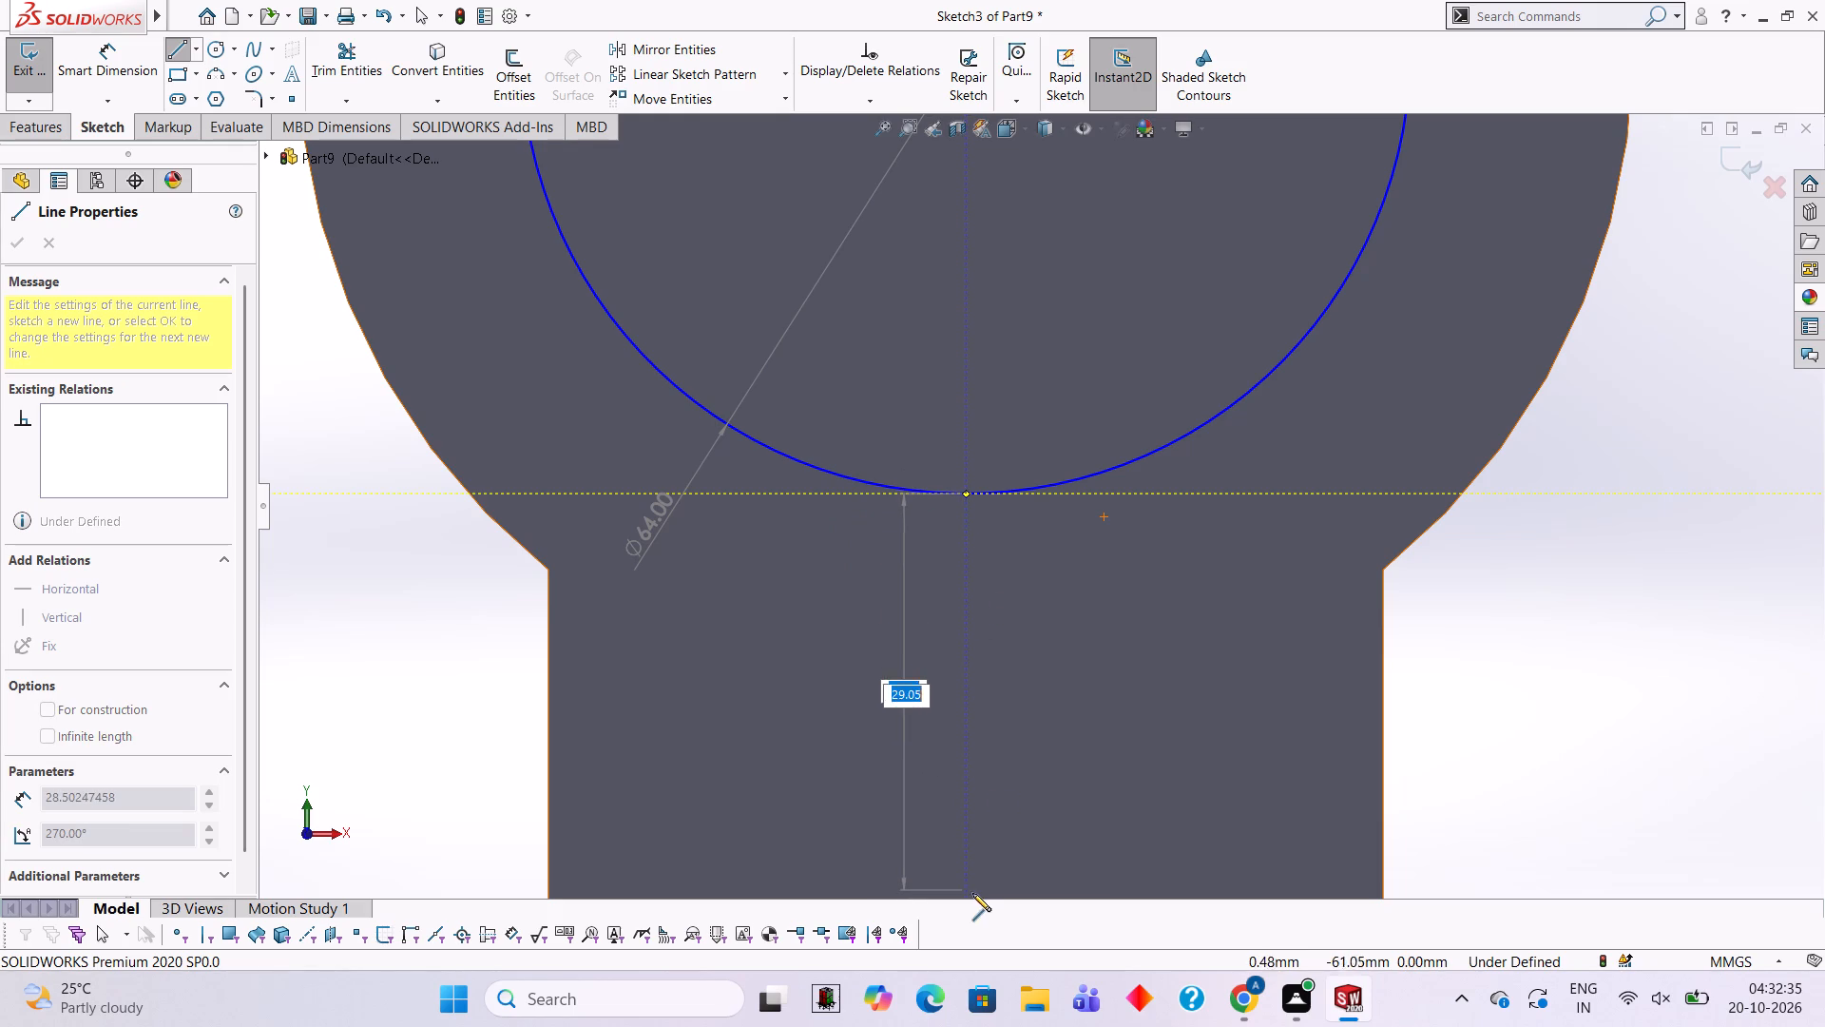
scroll(975, 822, down, 3)
scroll(977, 821, up, 4)
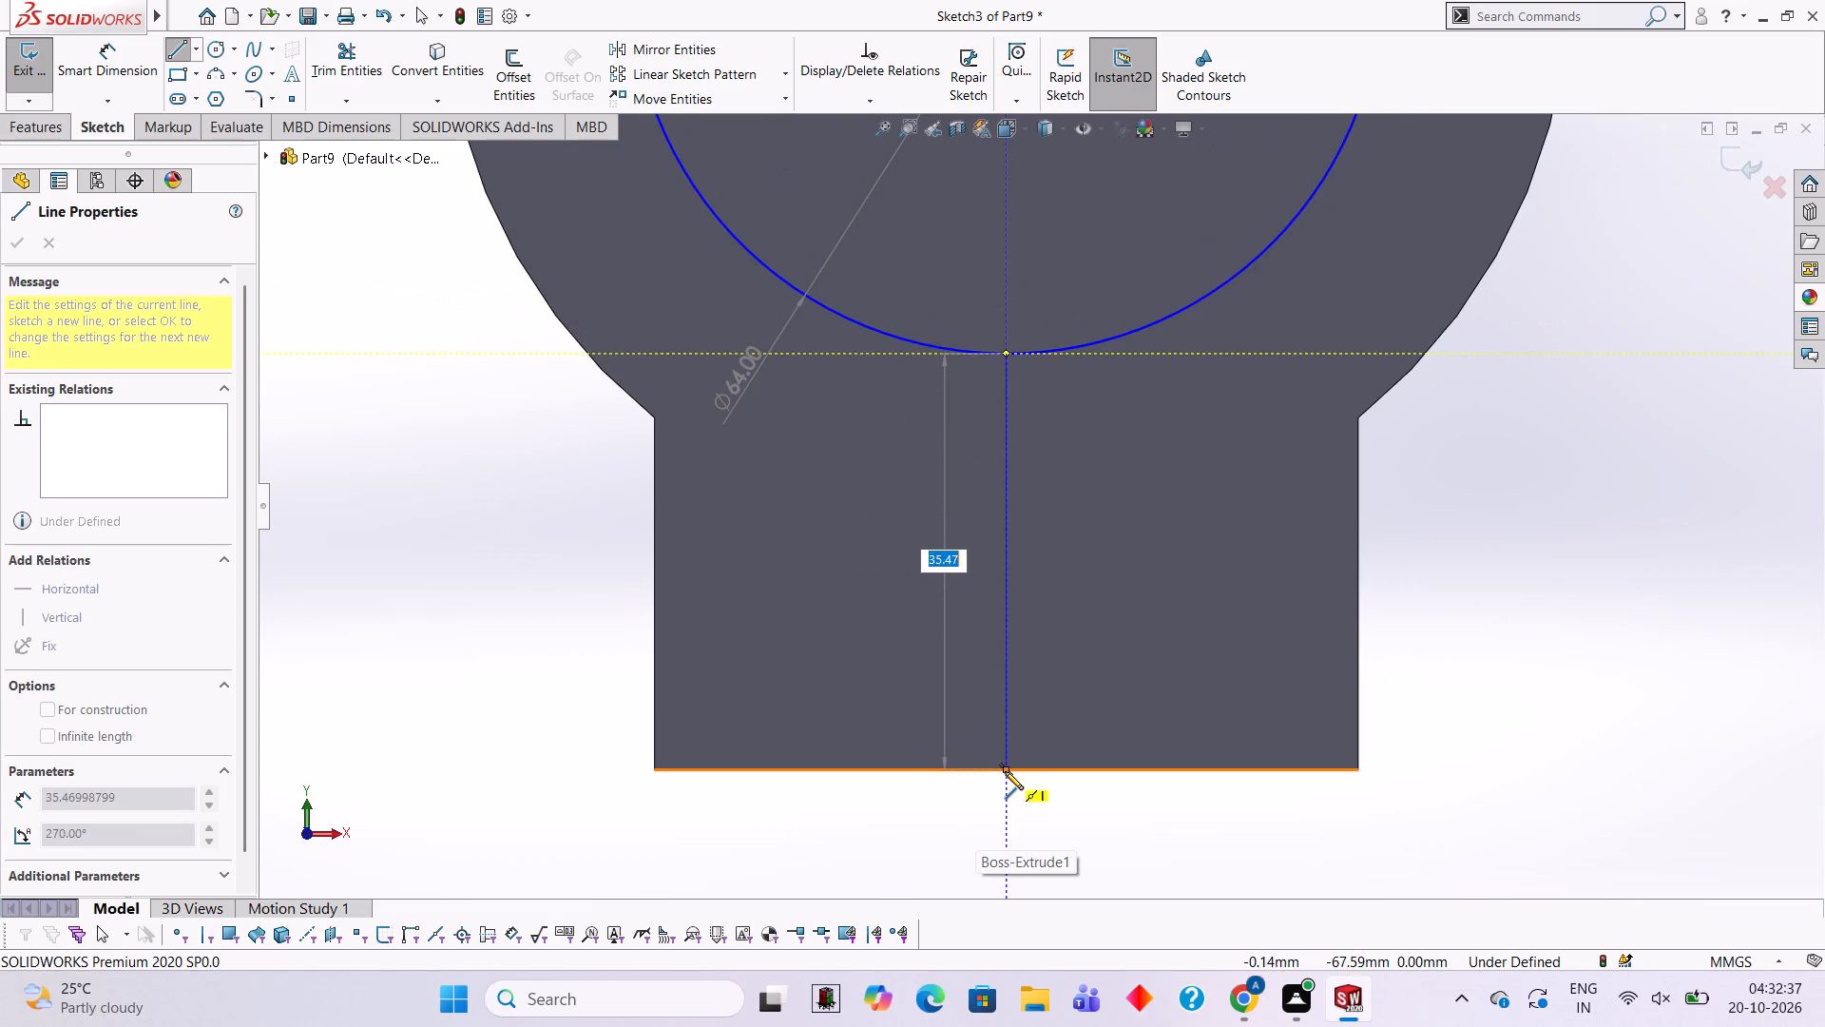
click(1005, 771)
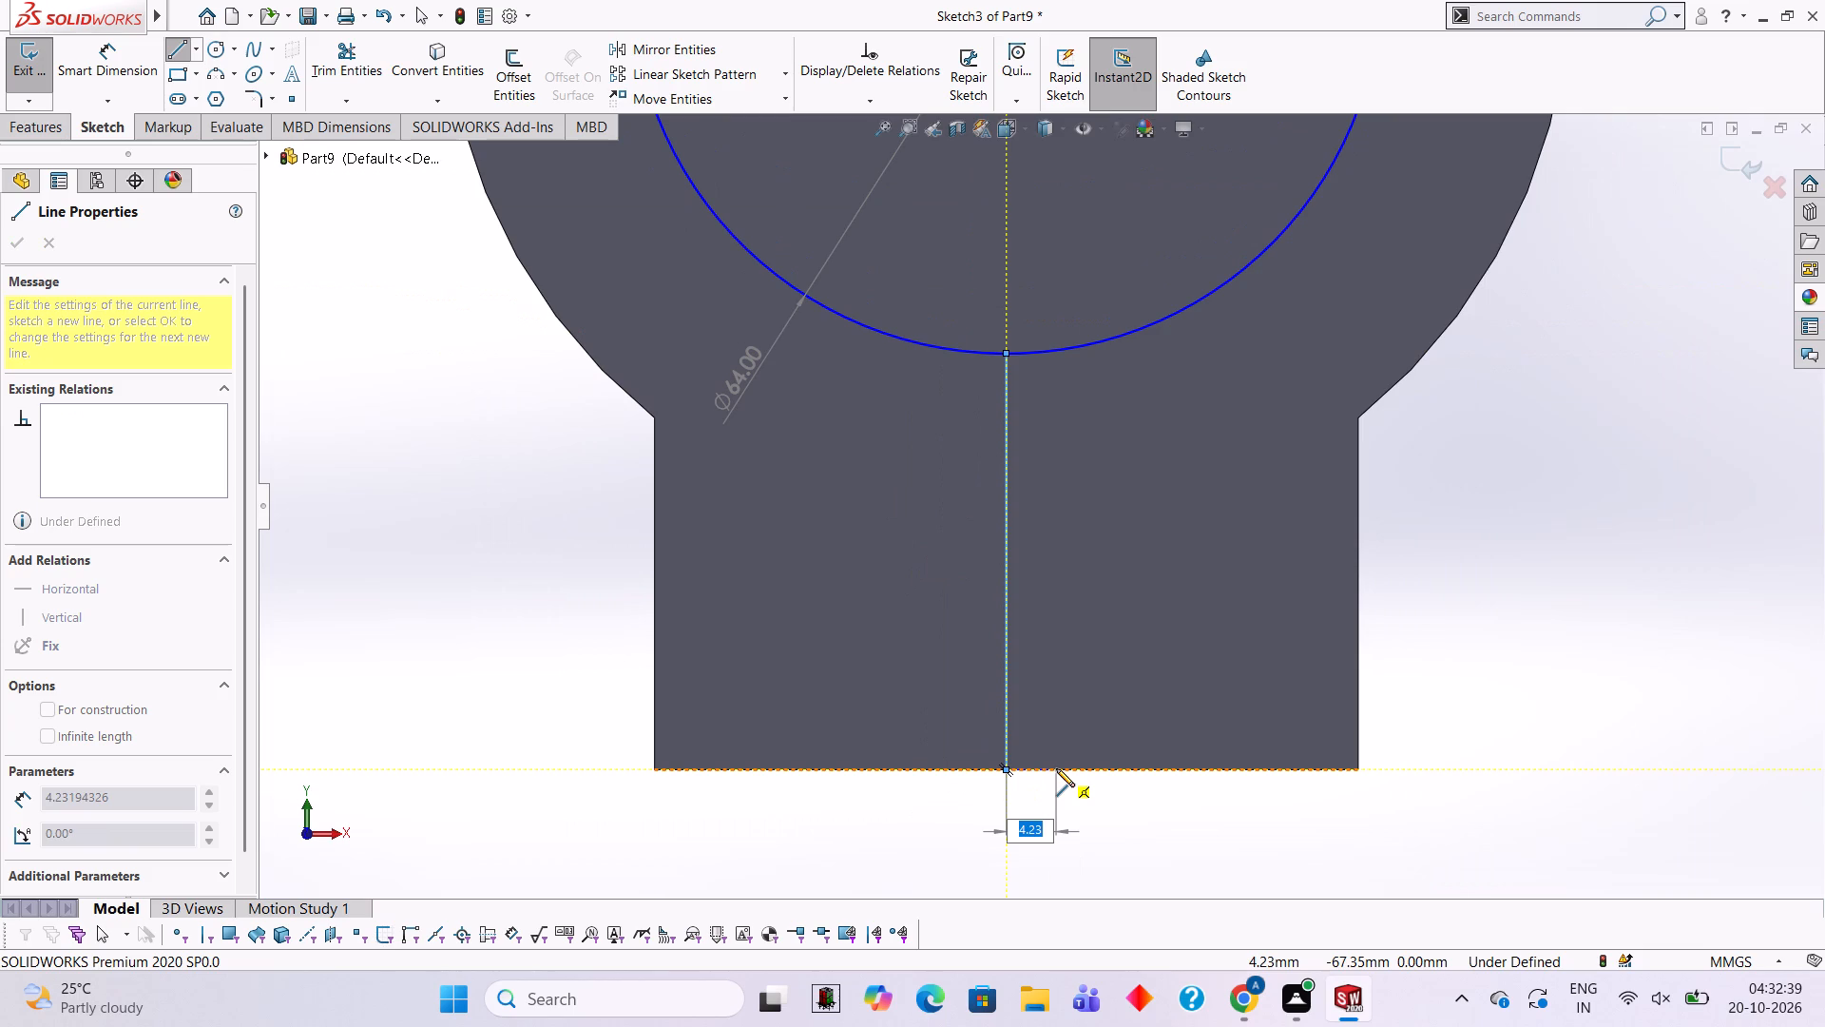
key(6)
key(BackSpace)
key(3)
key(Return)
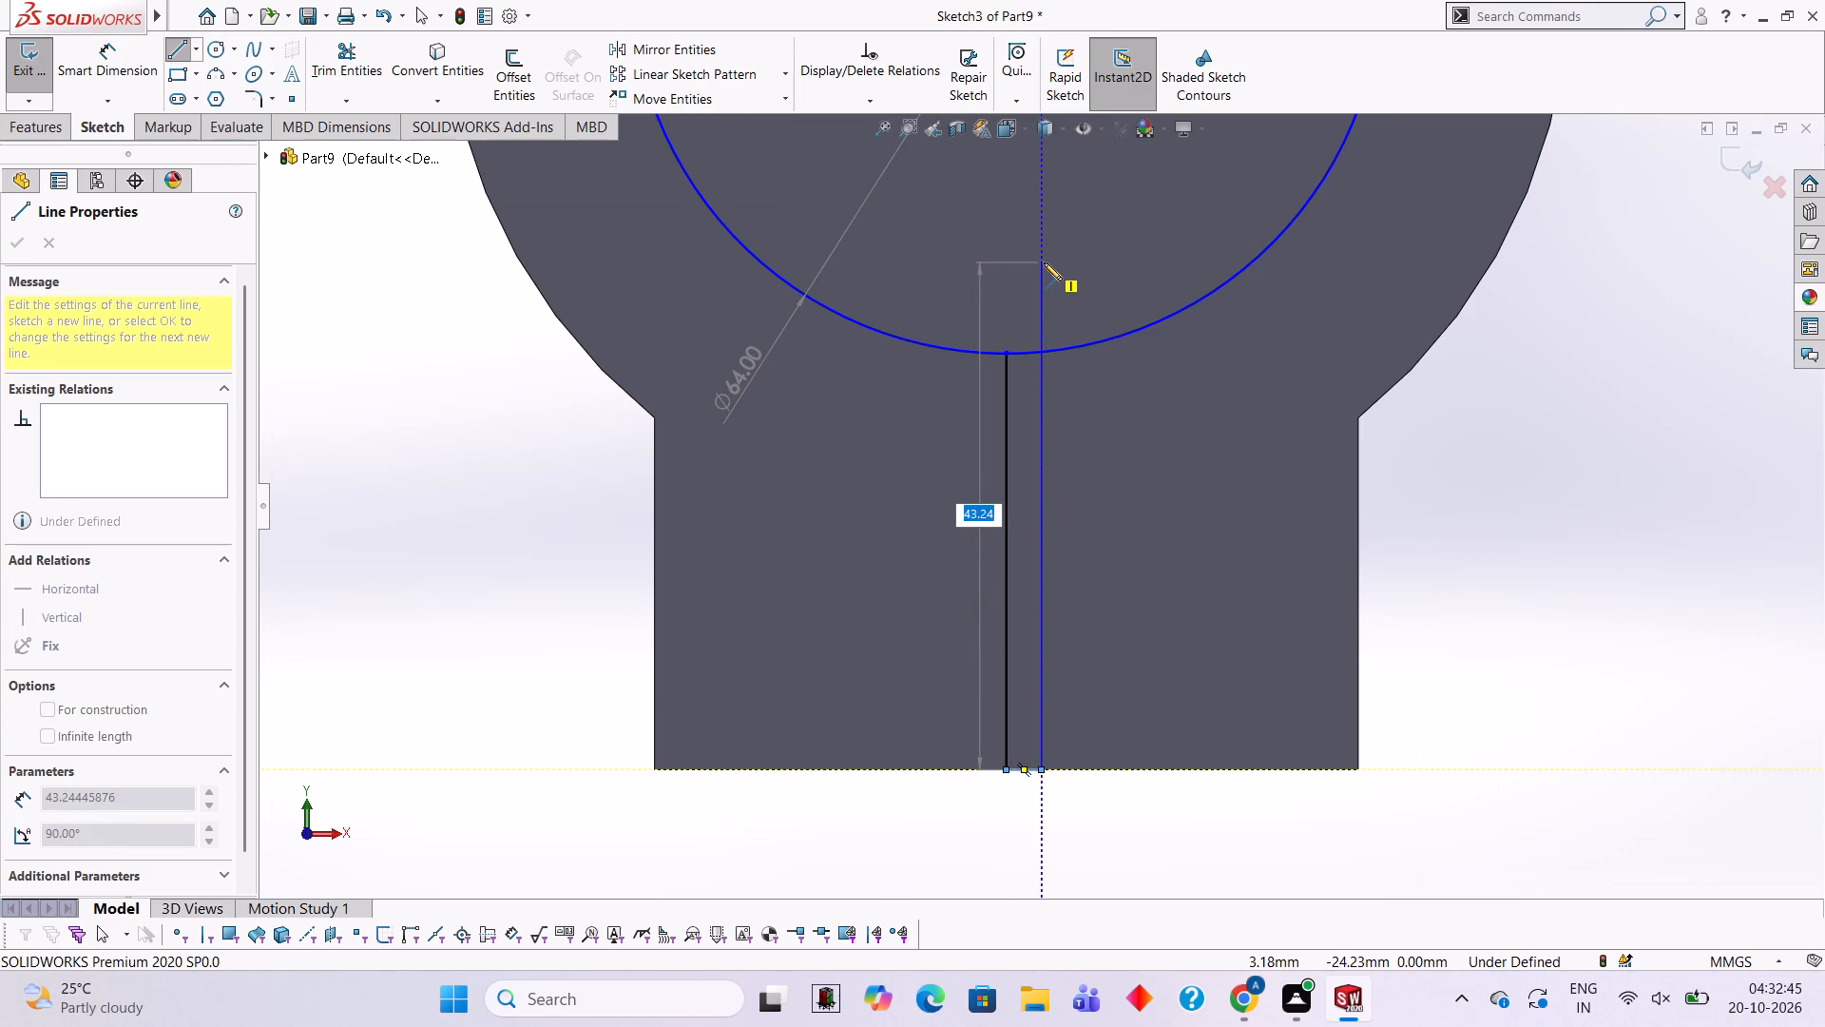
Continue the outline about 43 mm straight up into the circle, 6 mm left, and vertically down to the base's bottom edge.
click(1044, 262)
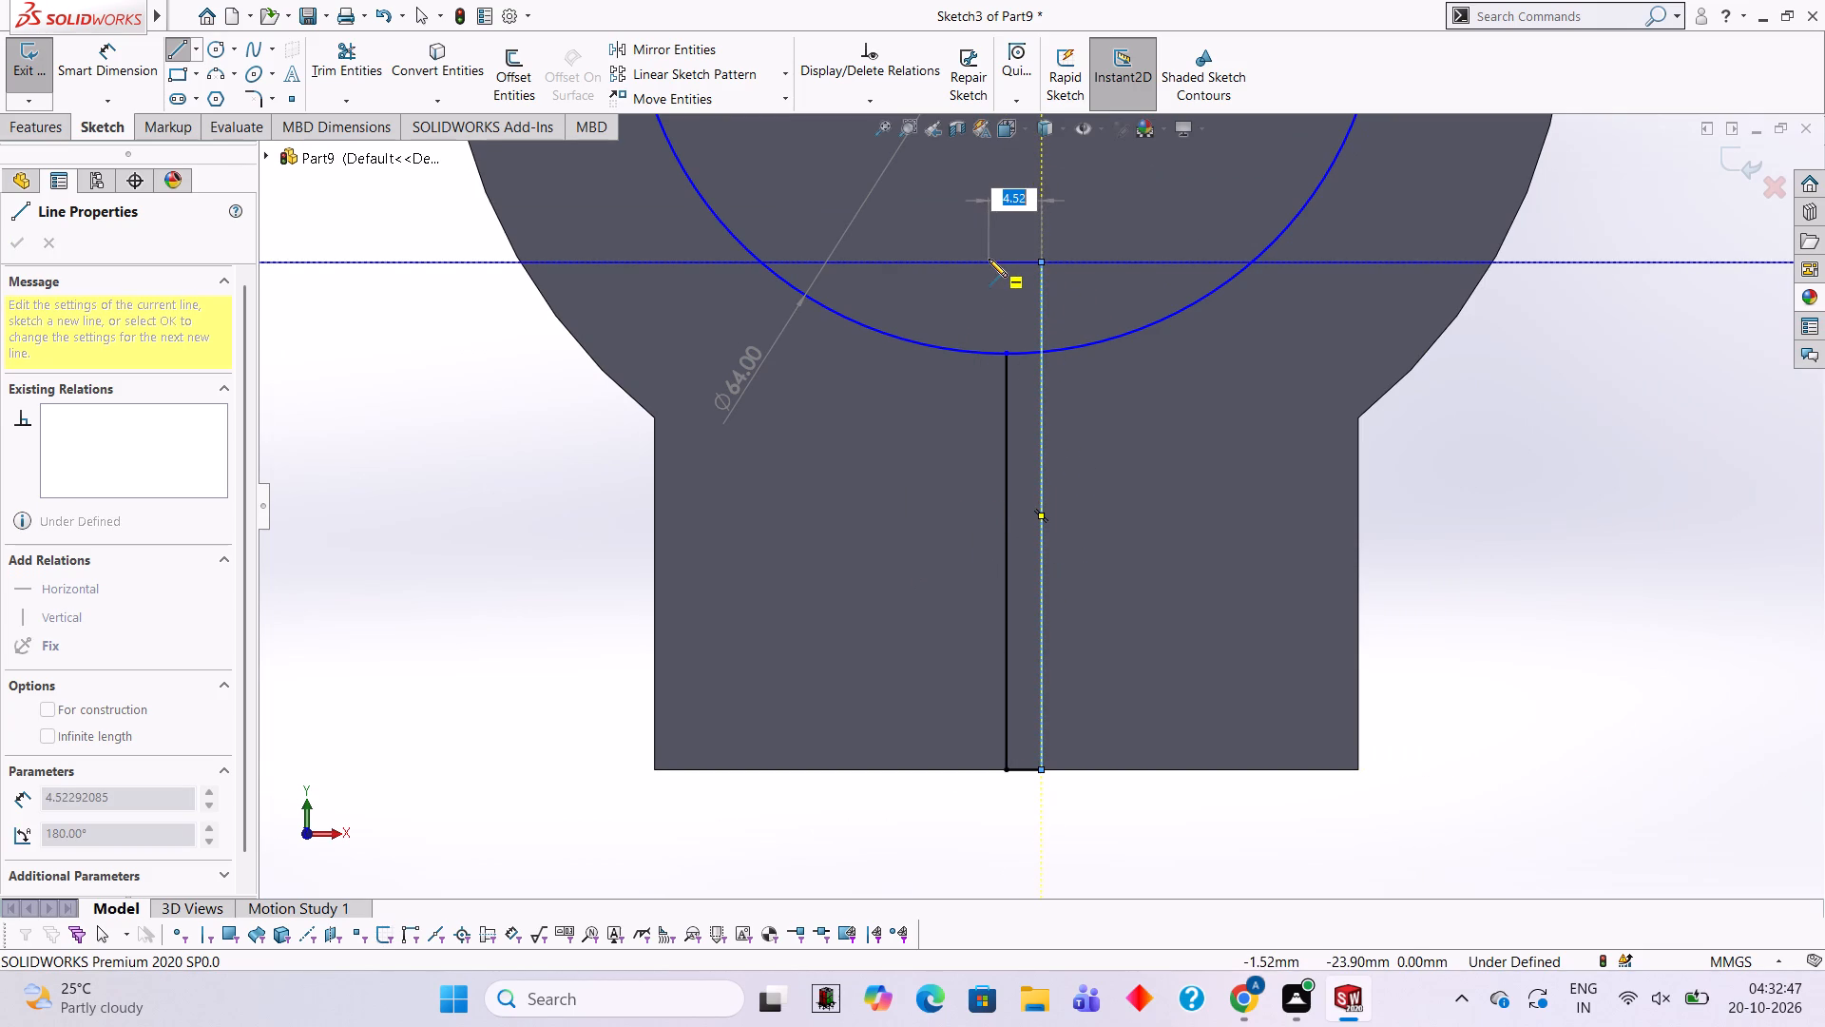
key(6)
key(Return)
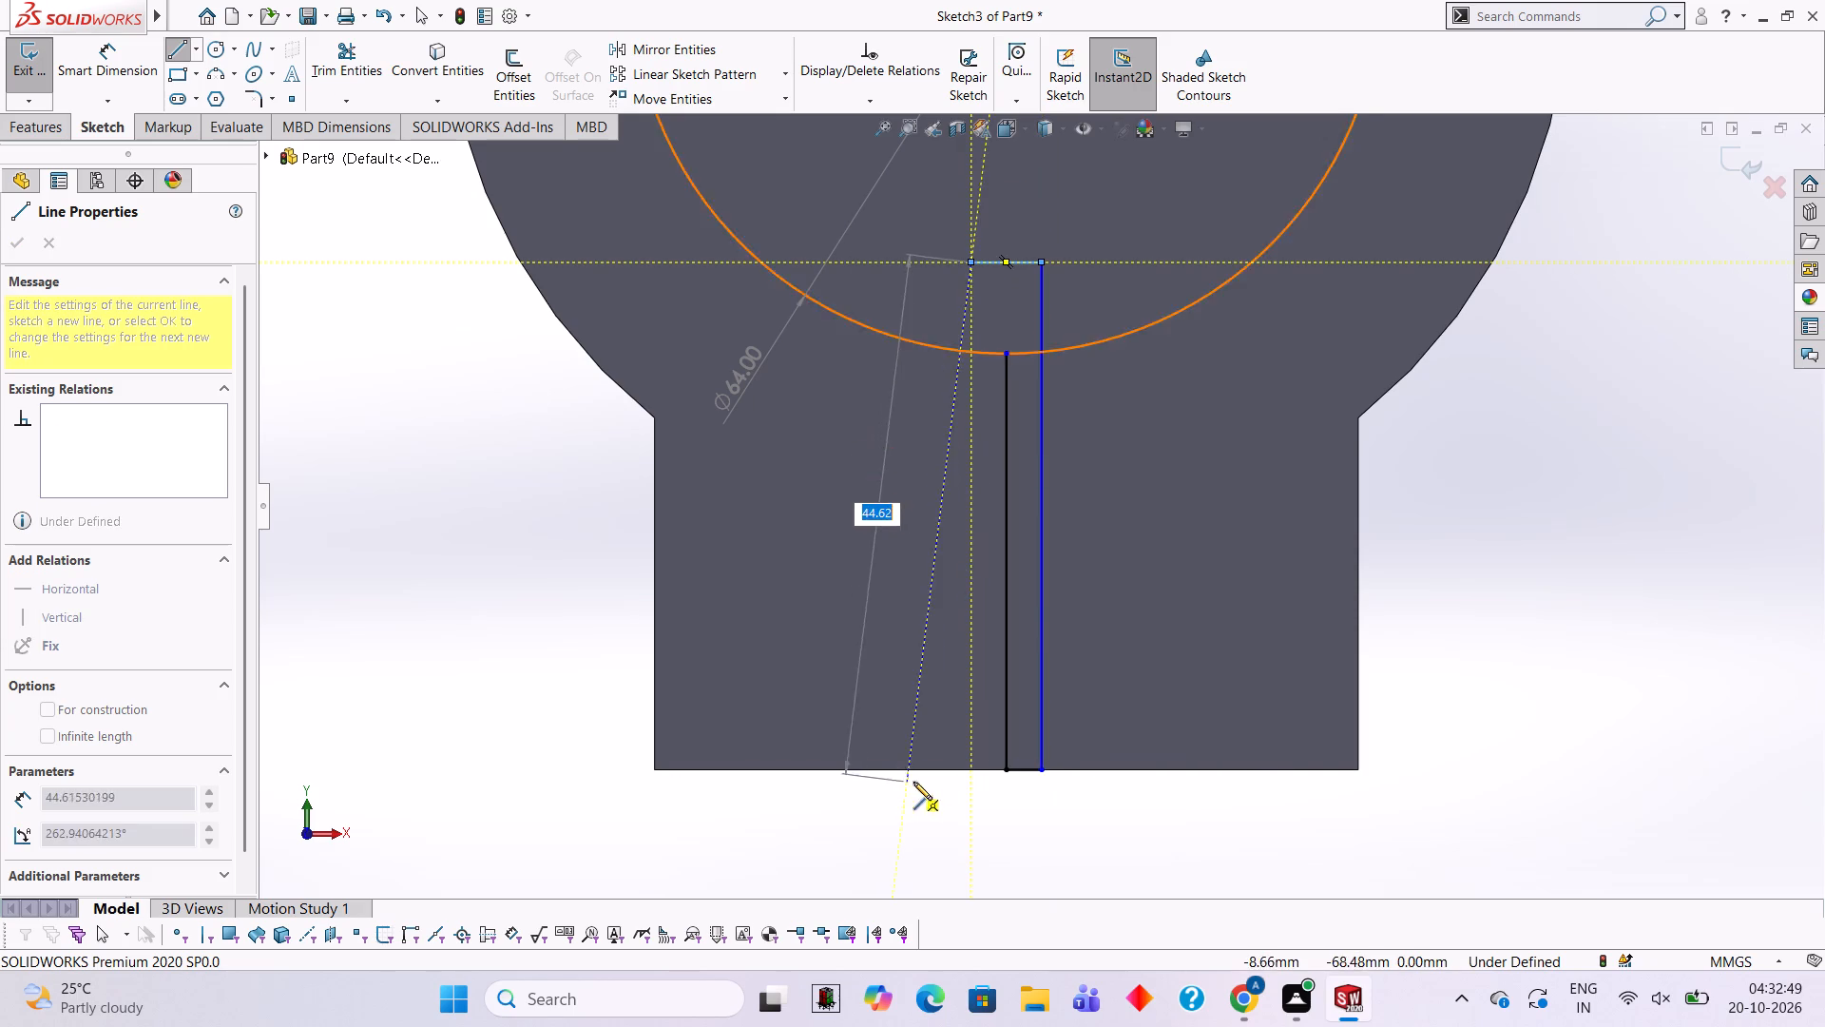
click(971, 767)
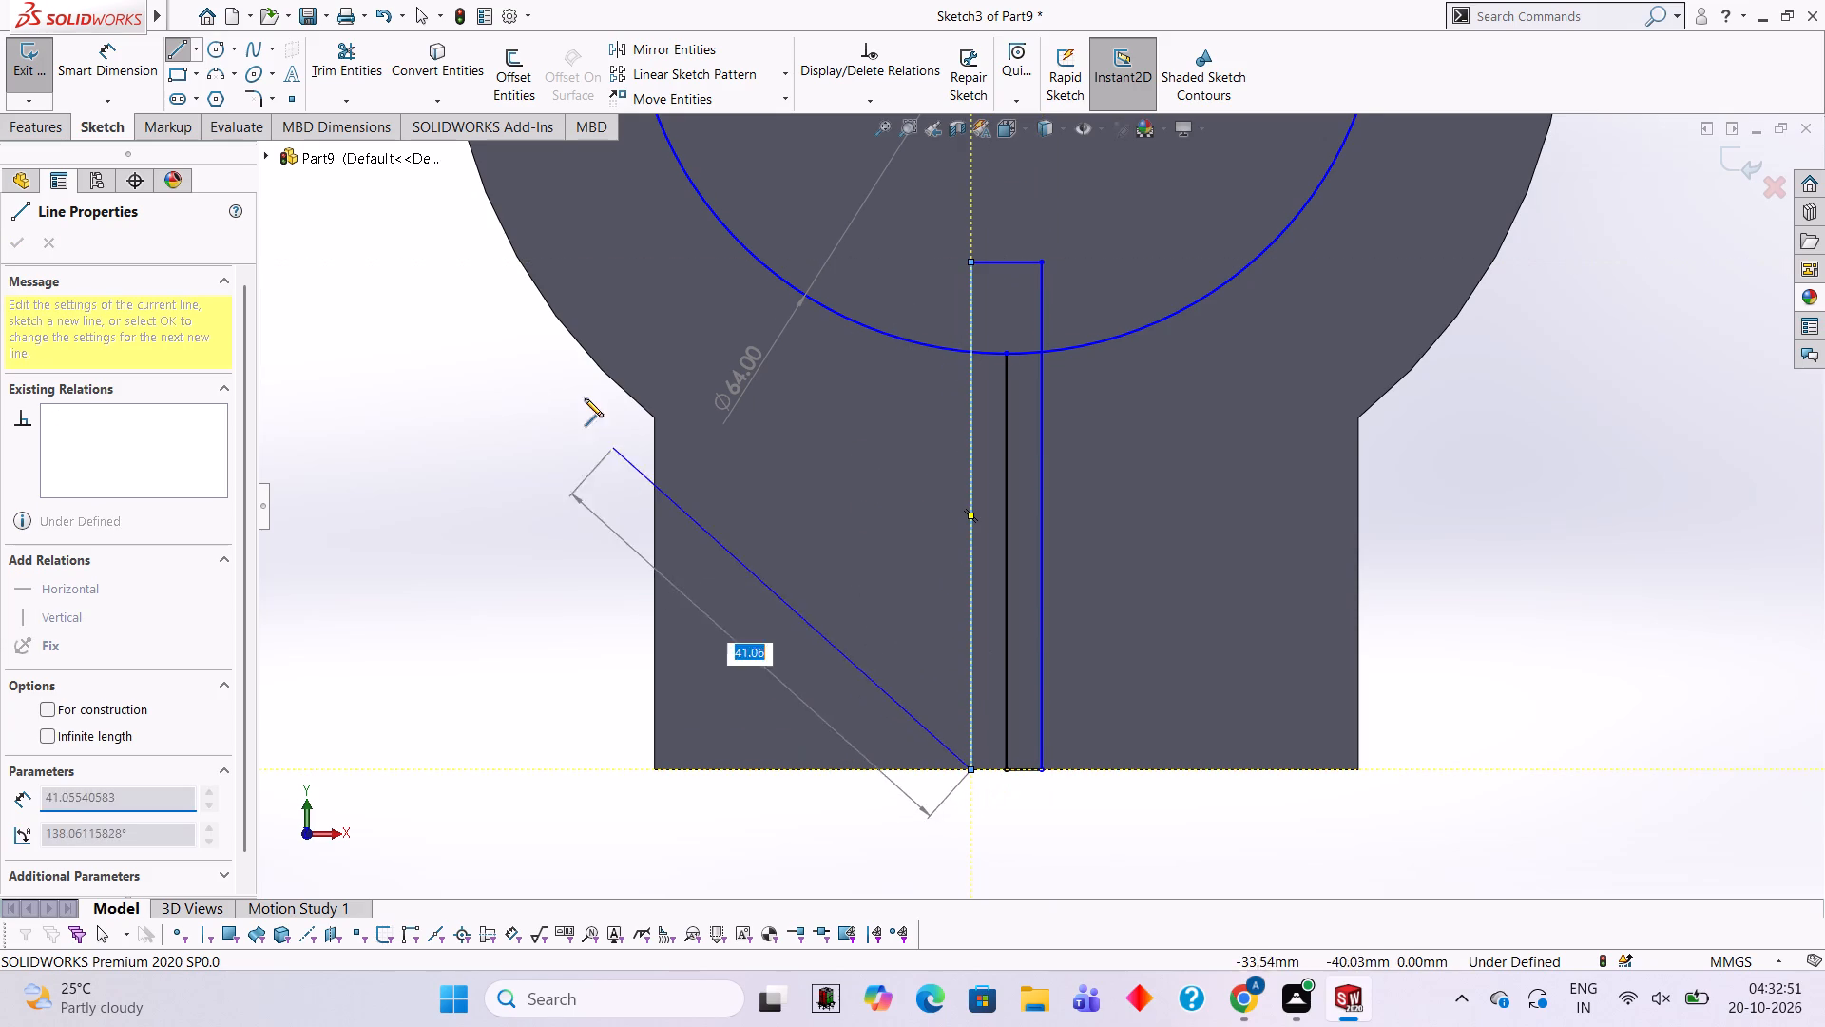
Trim away the vertical centre line and the 3 mm line on the base's bottom edge.
click(342, 69)
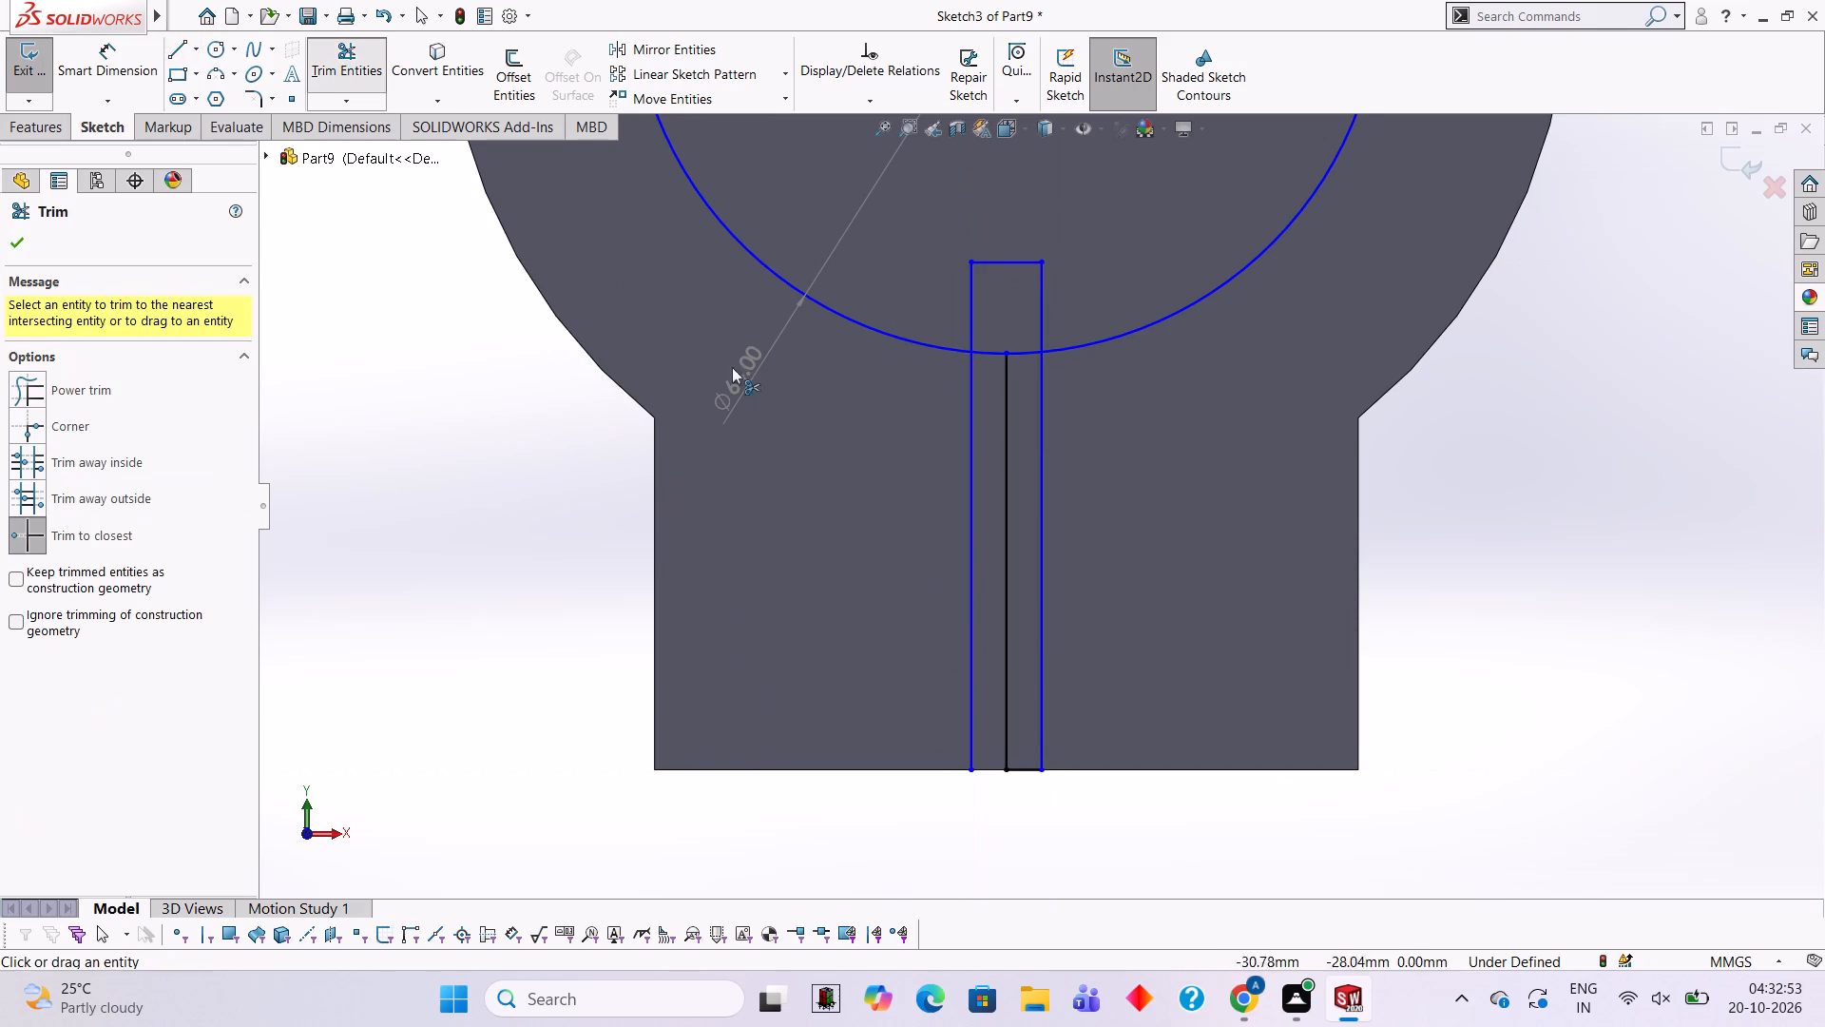
click(1009, 727)
click(1013, 769)
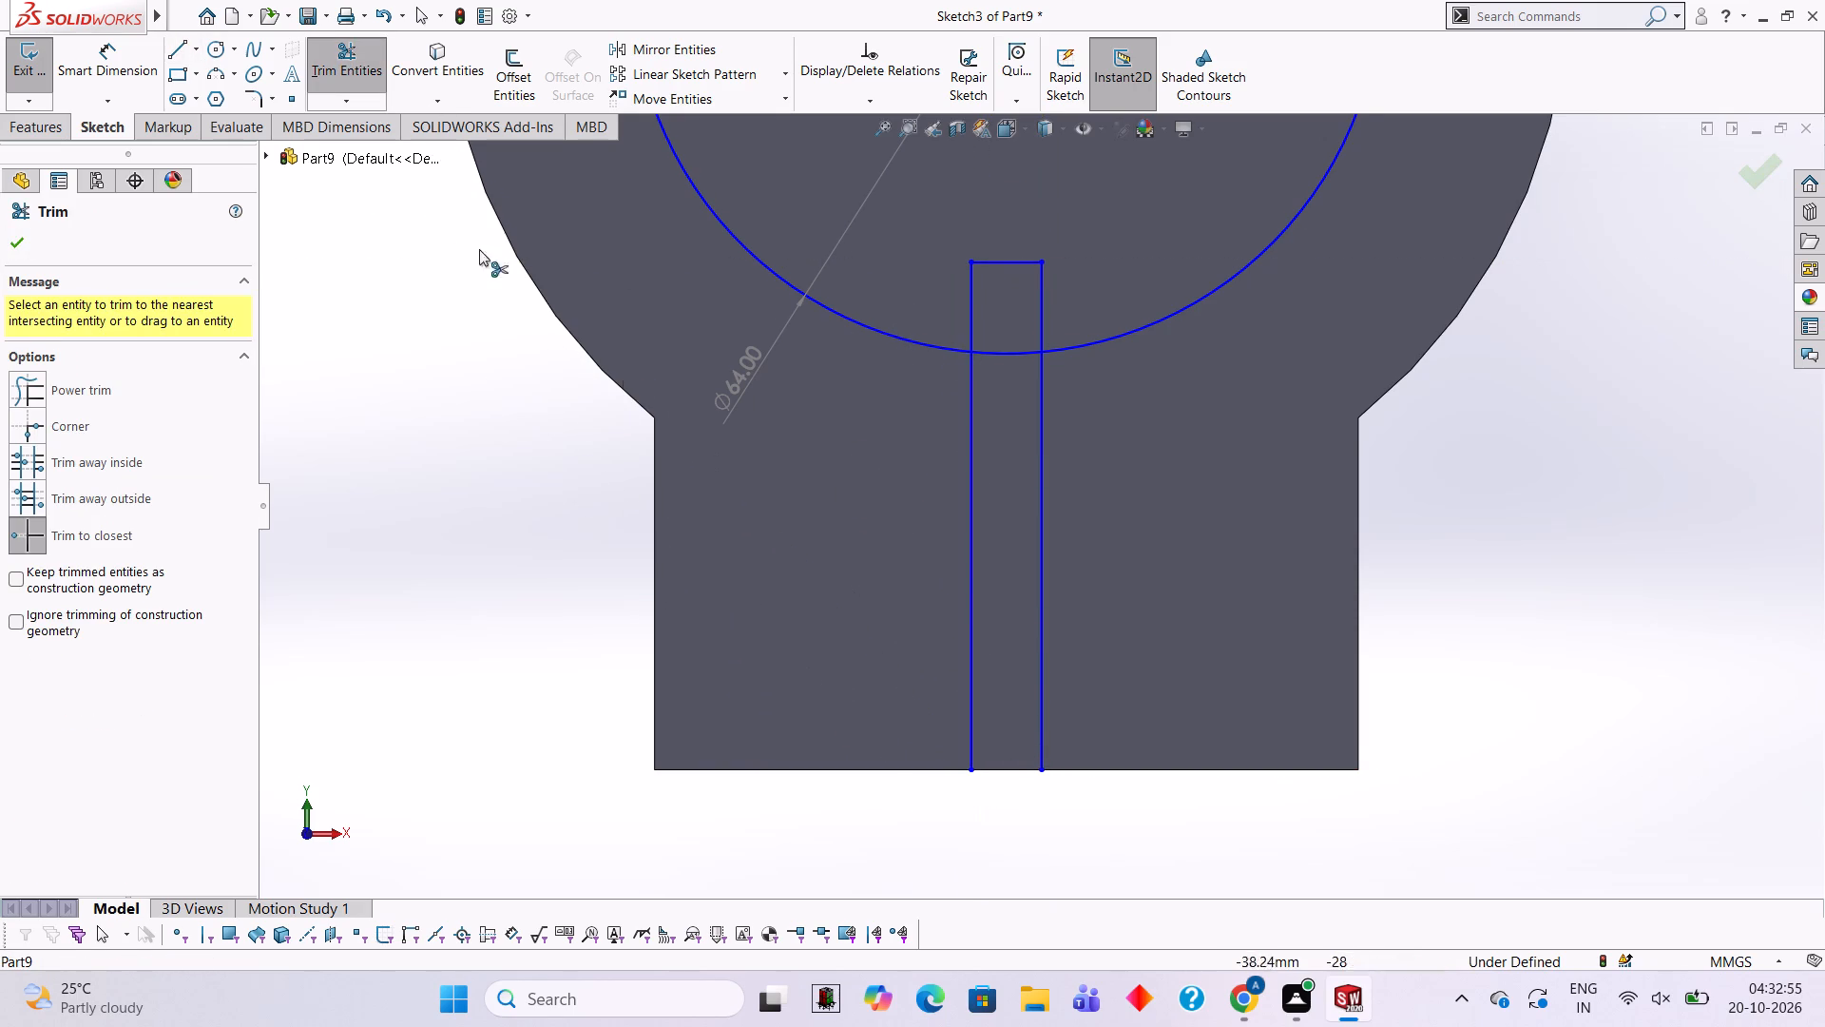
Close the slot's lower end with a 6 mm horizontal line between the two vertical lines on the base's bottom edge.
click(161, 42)
click(176, 45)
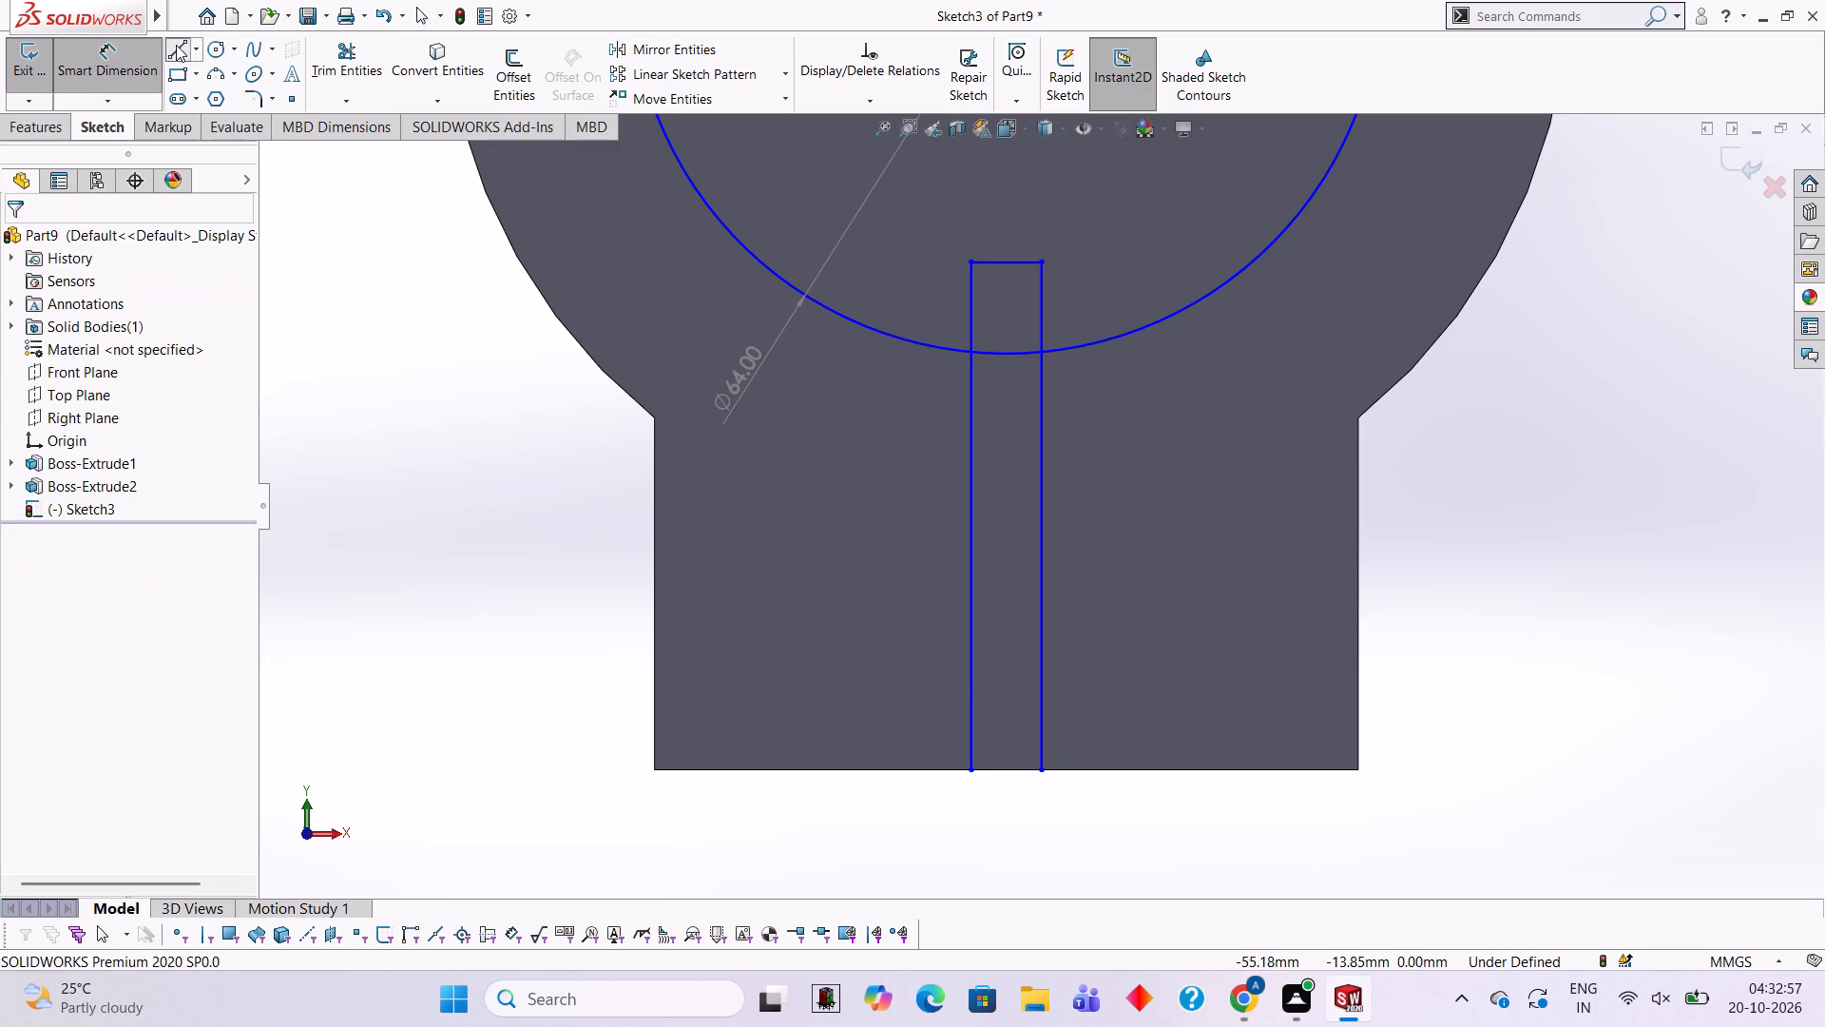
click(971, 769)
click(1042, 773)
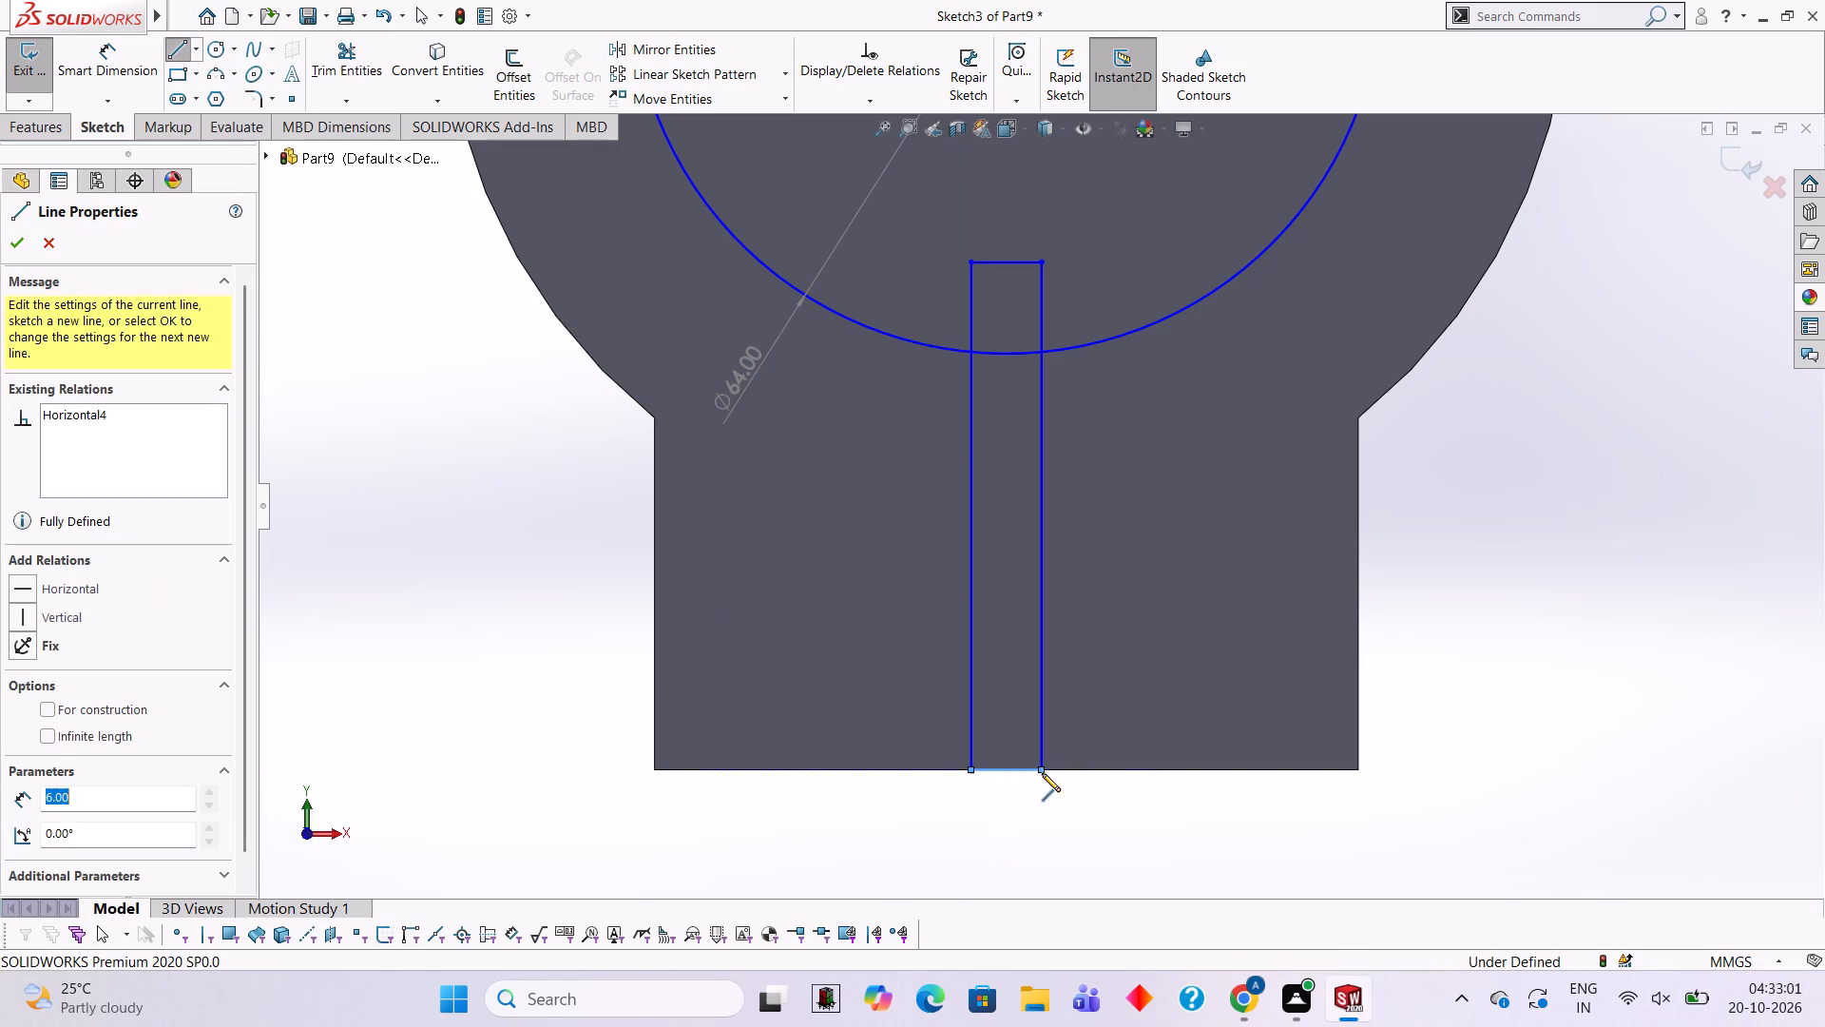
Trim the slot's top line, both vertical line ends inside the circle, and the circle's arc between the slot sides.
click(317, 59)
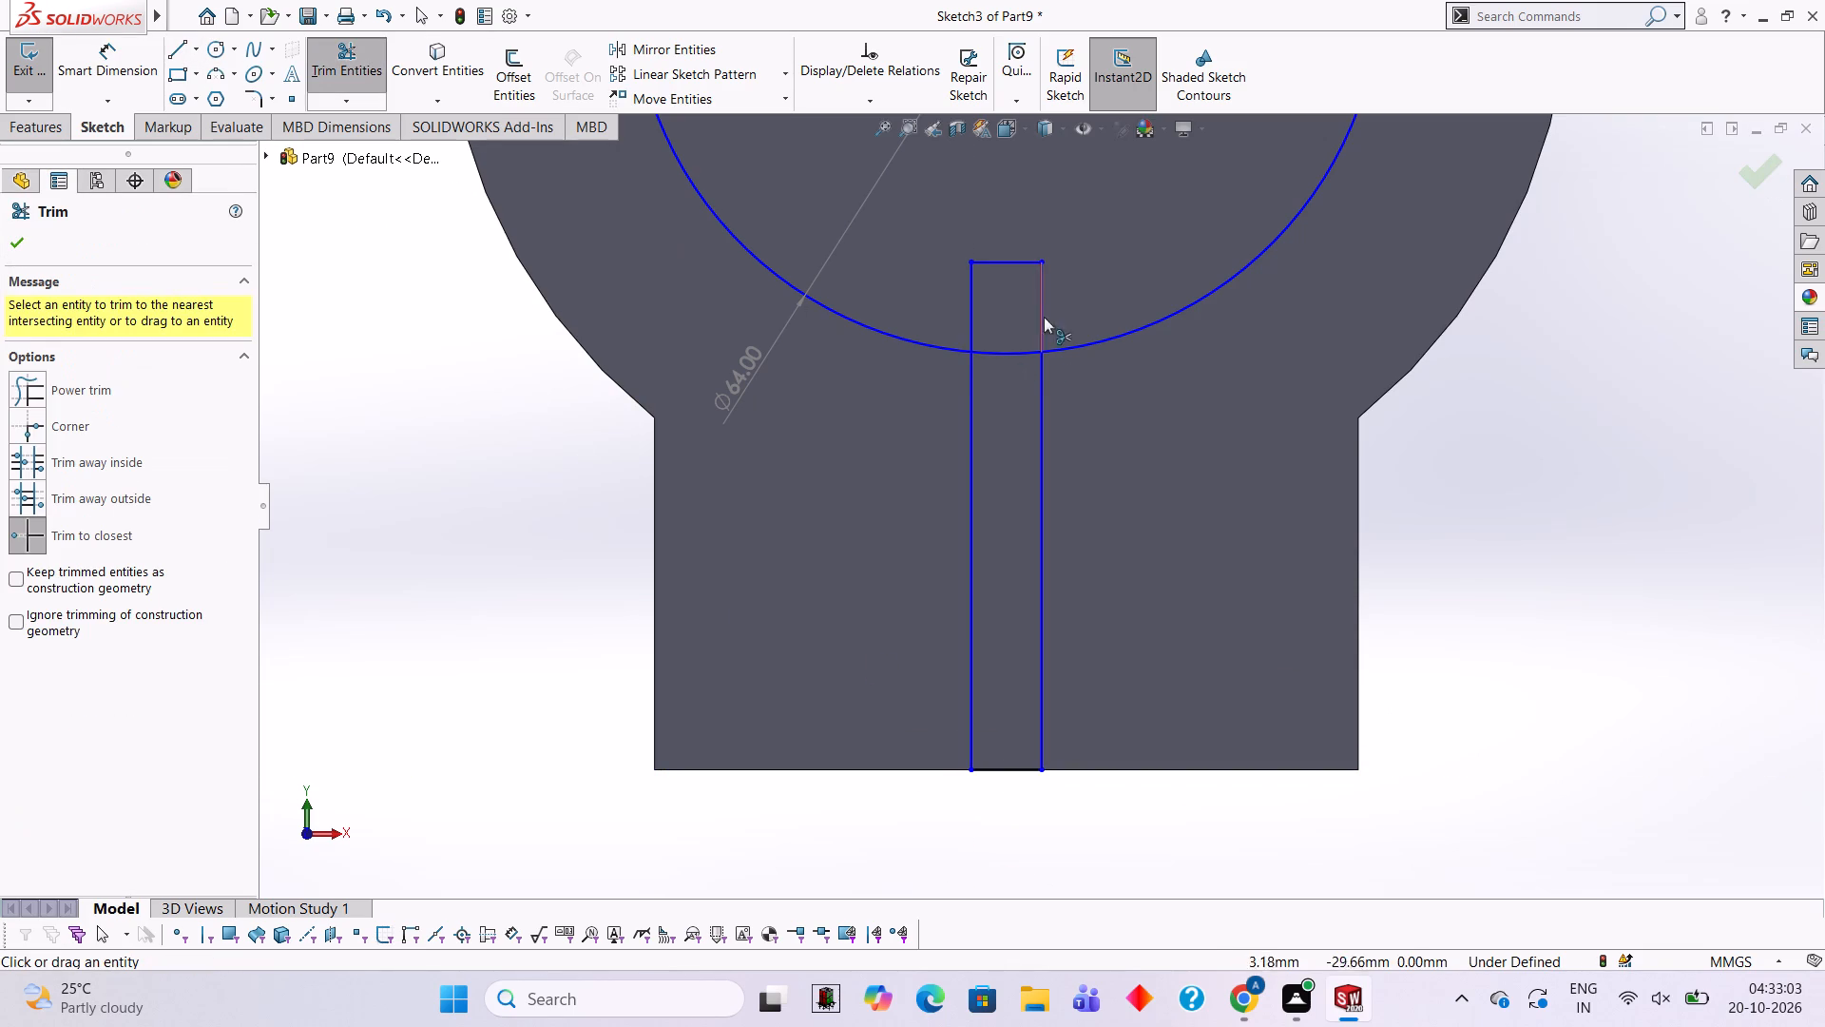
click(1001, 259)
click(972, 284)
click(1043, 309)
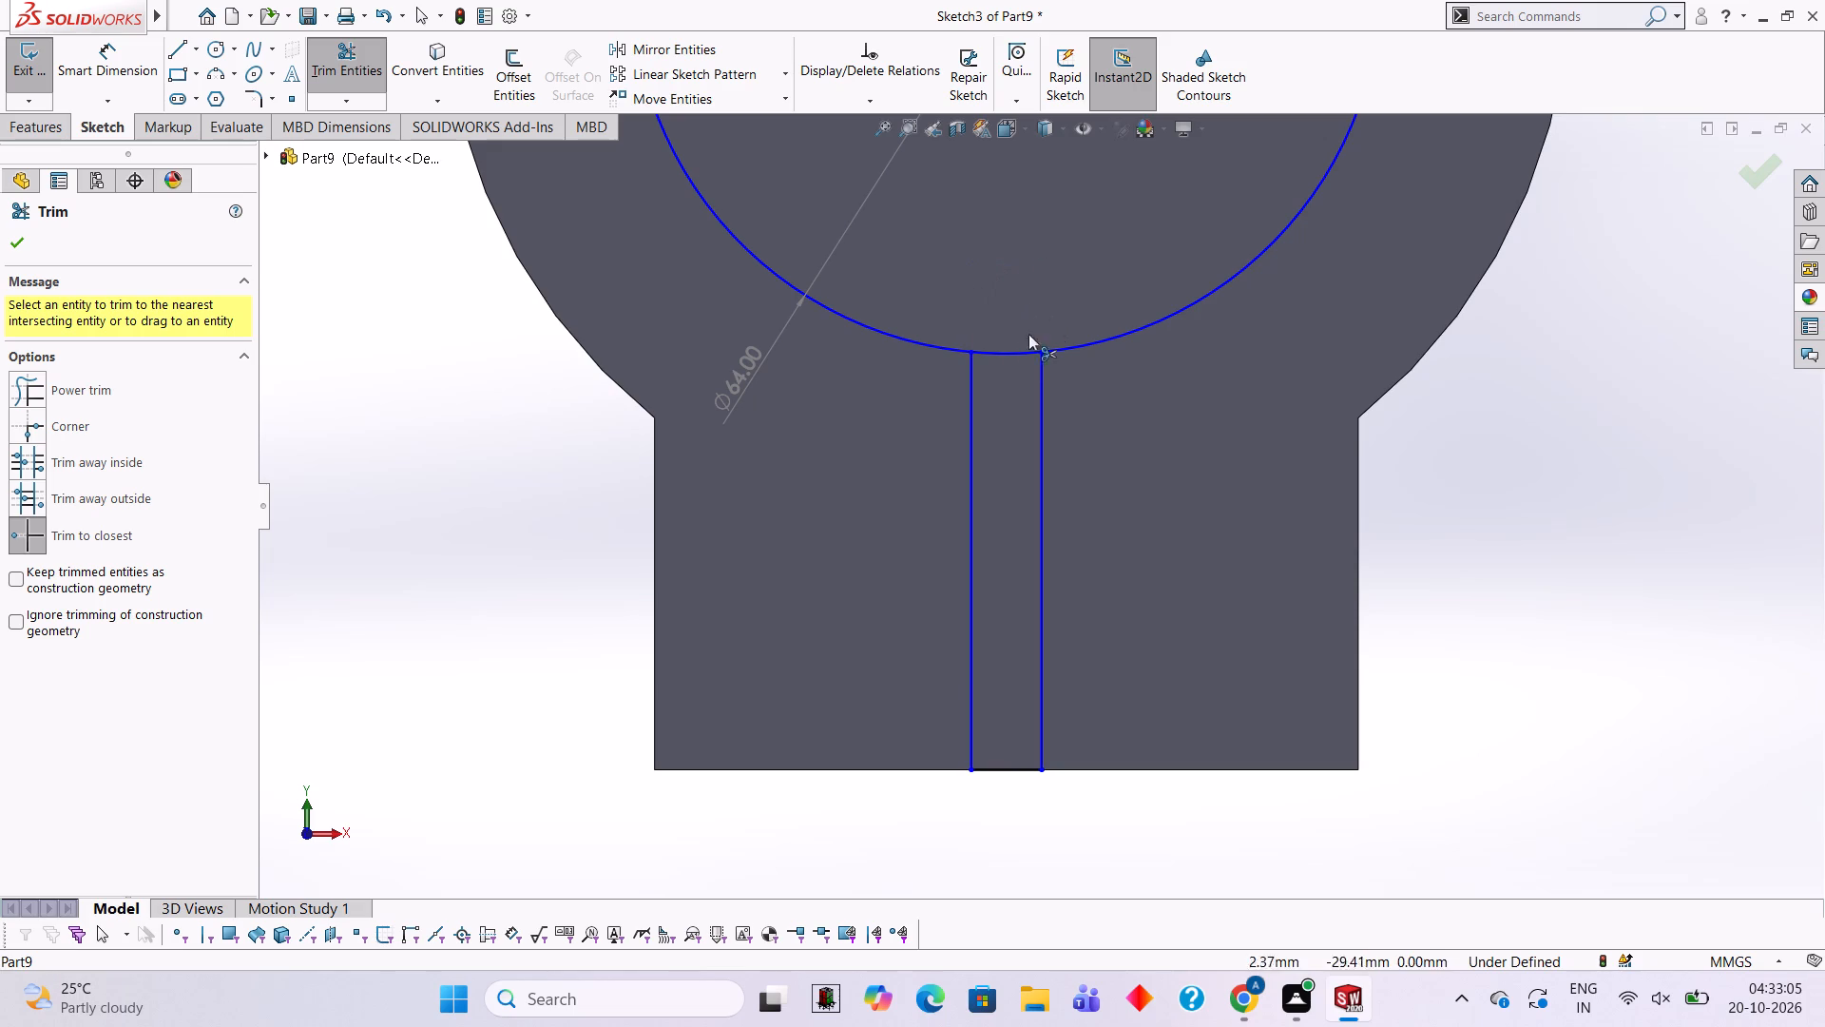
click(1015, 359)
click(1009, 356)
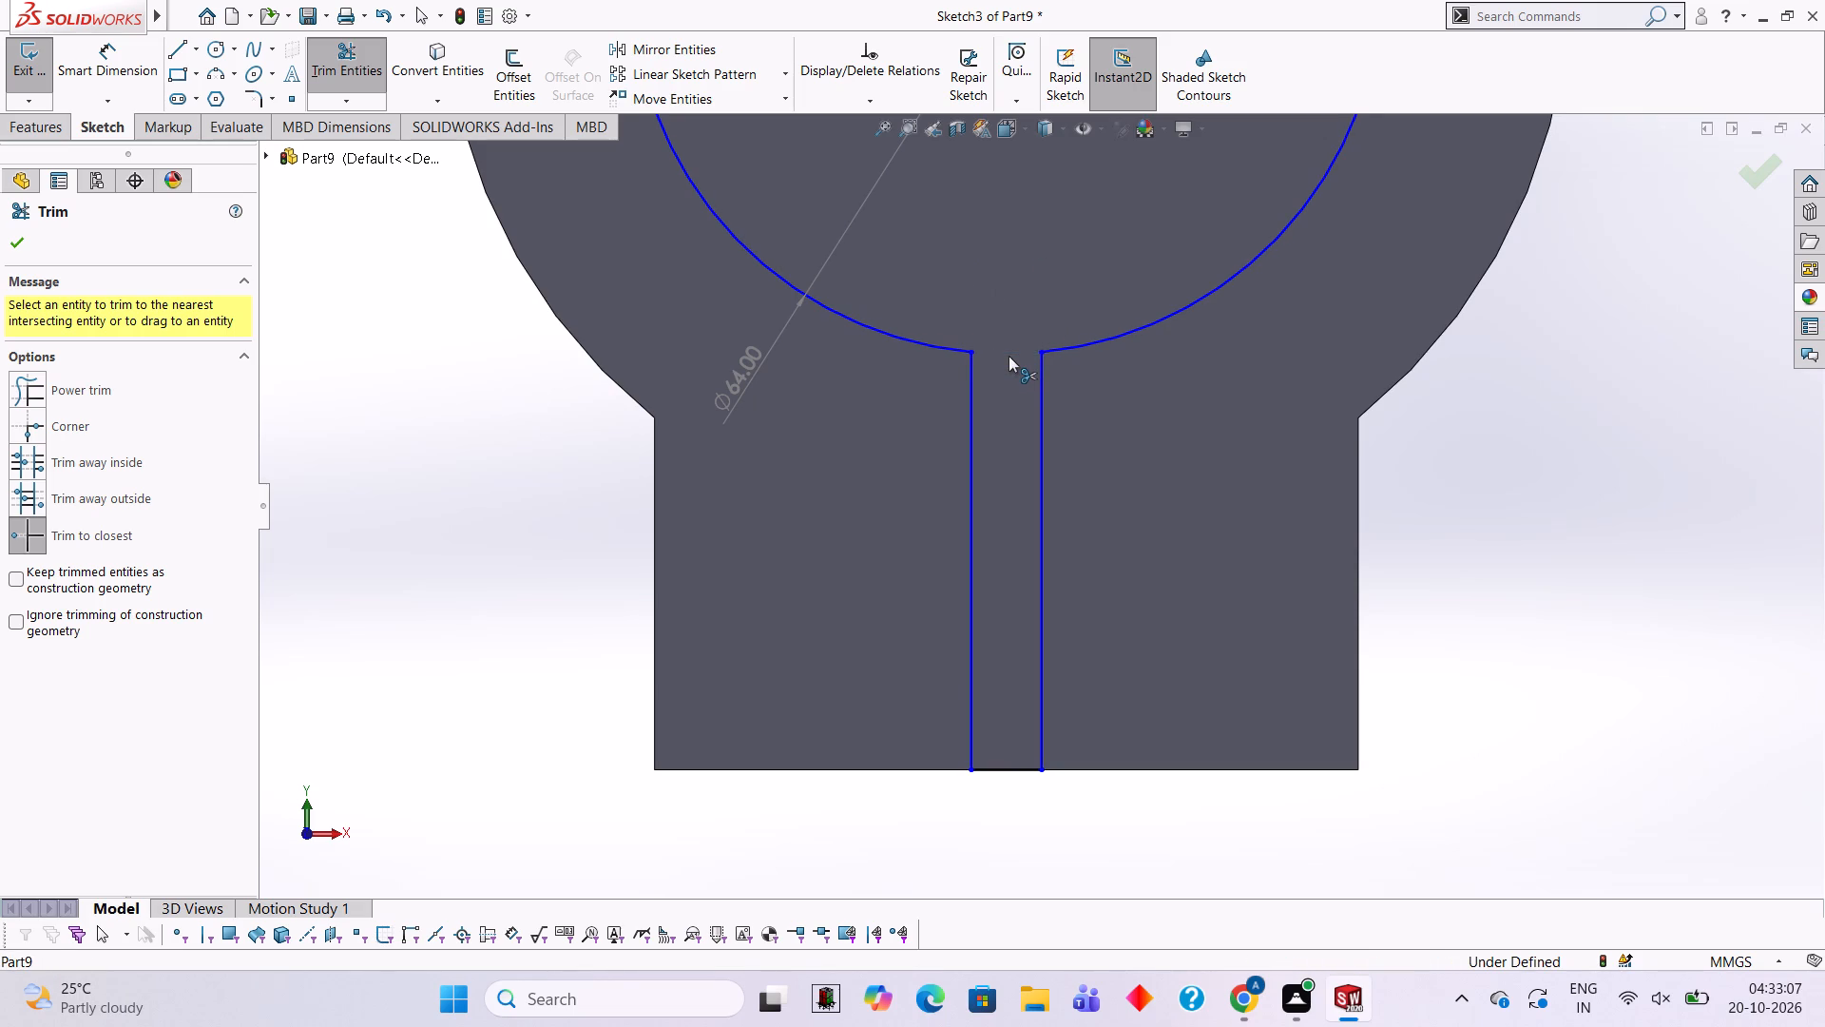
scroll(1127, 375, up, 6)
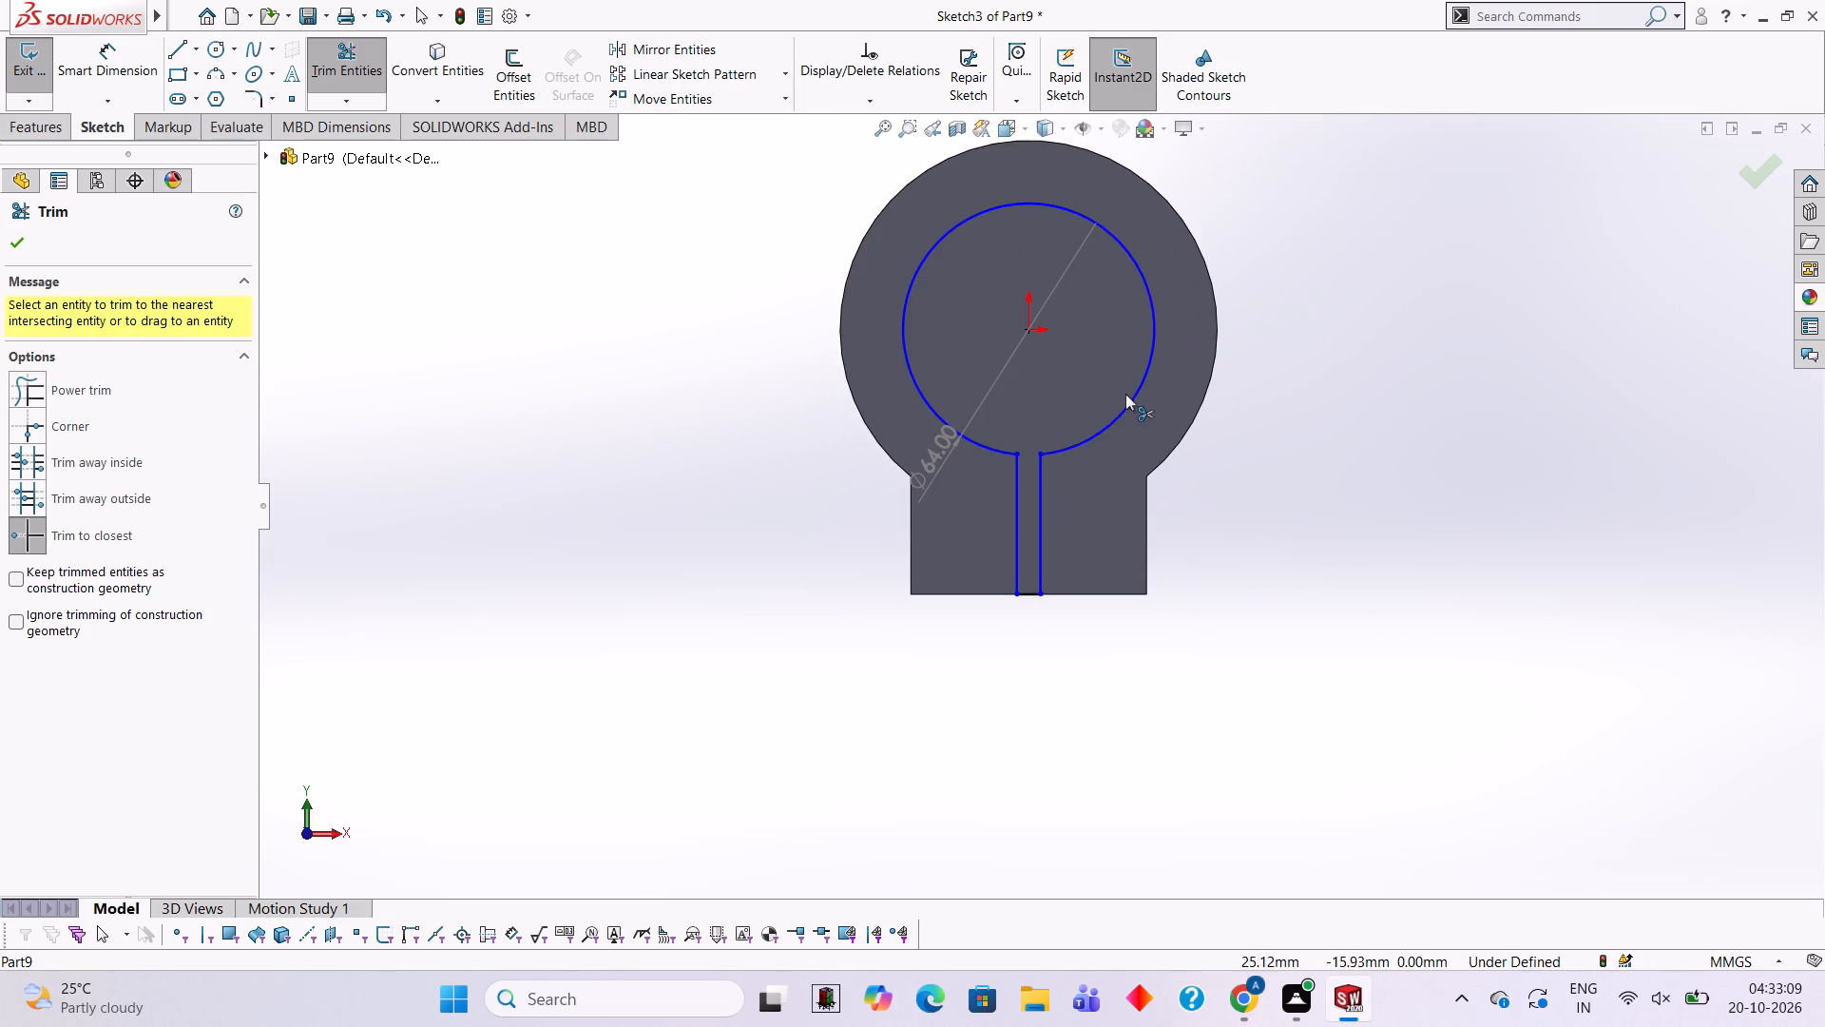
Cut-extrude the 64 mm circle and slot profile 40 mm deep through the disc and its base.
scroll(1097, 418, down, 3)
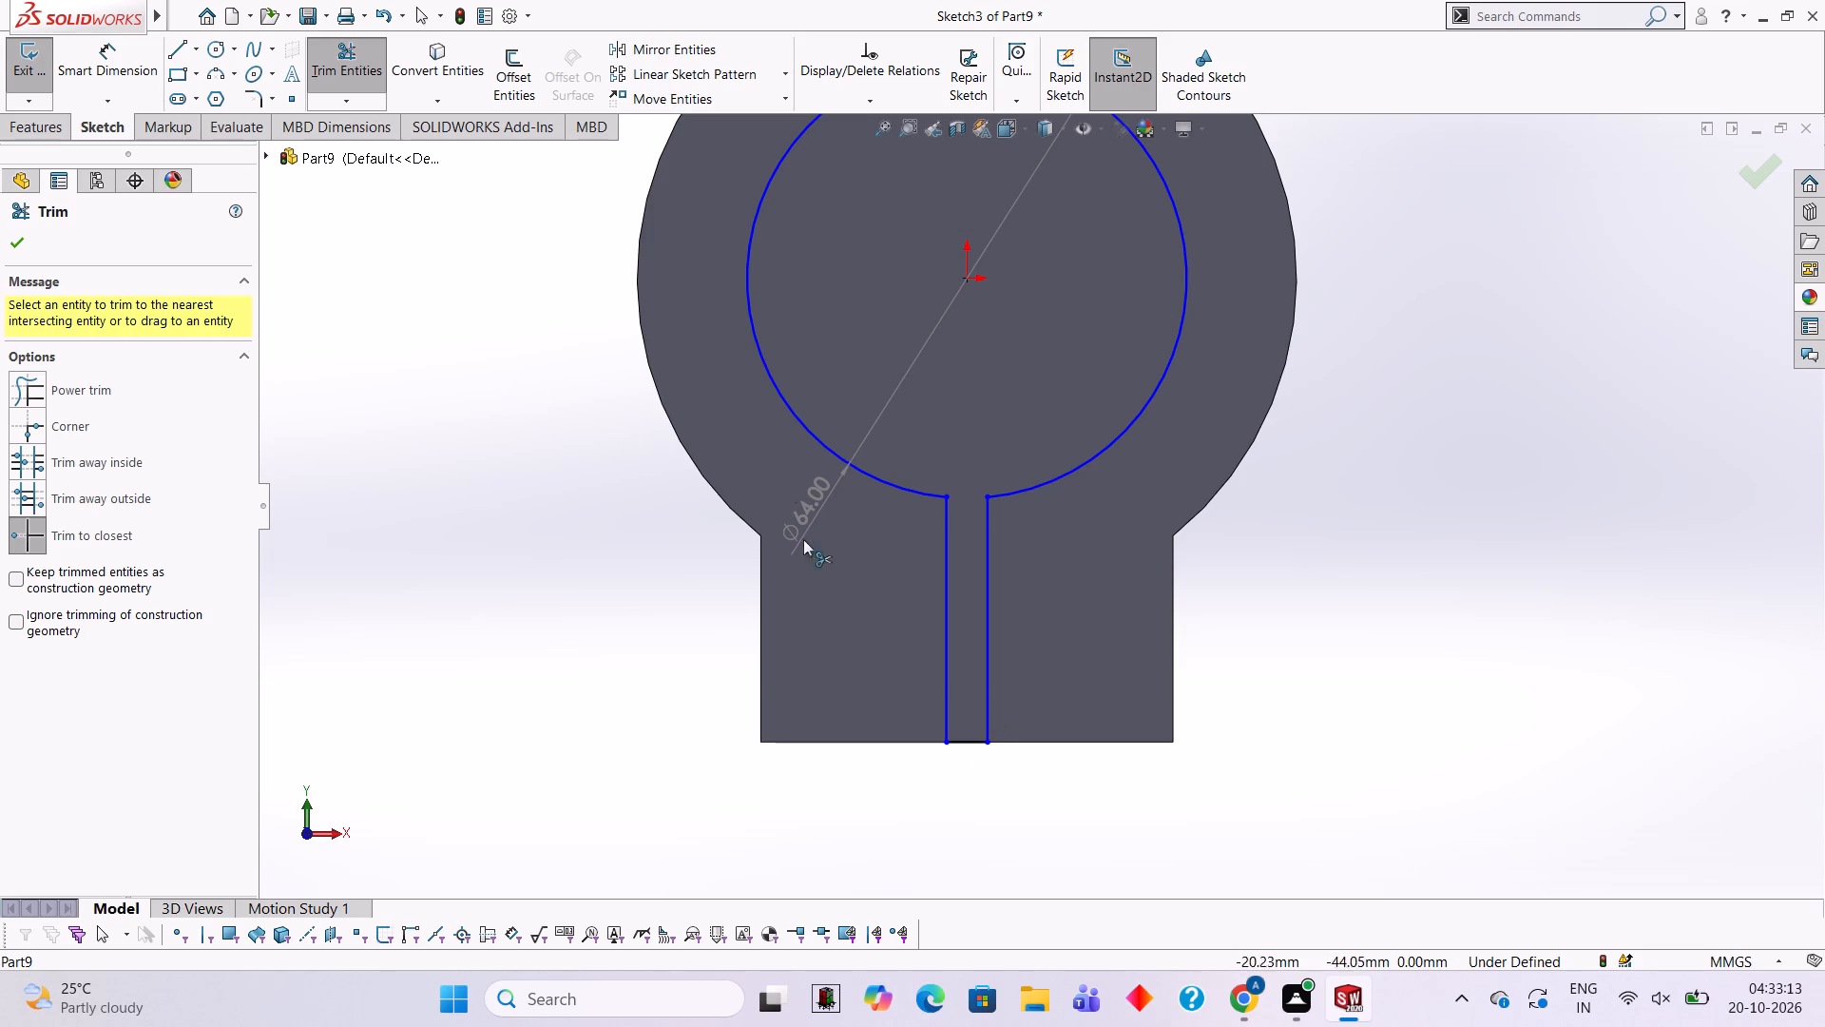
click(46, 131)
click(346, 74)
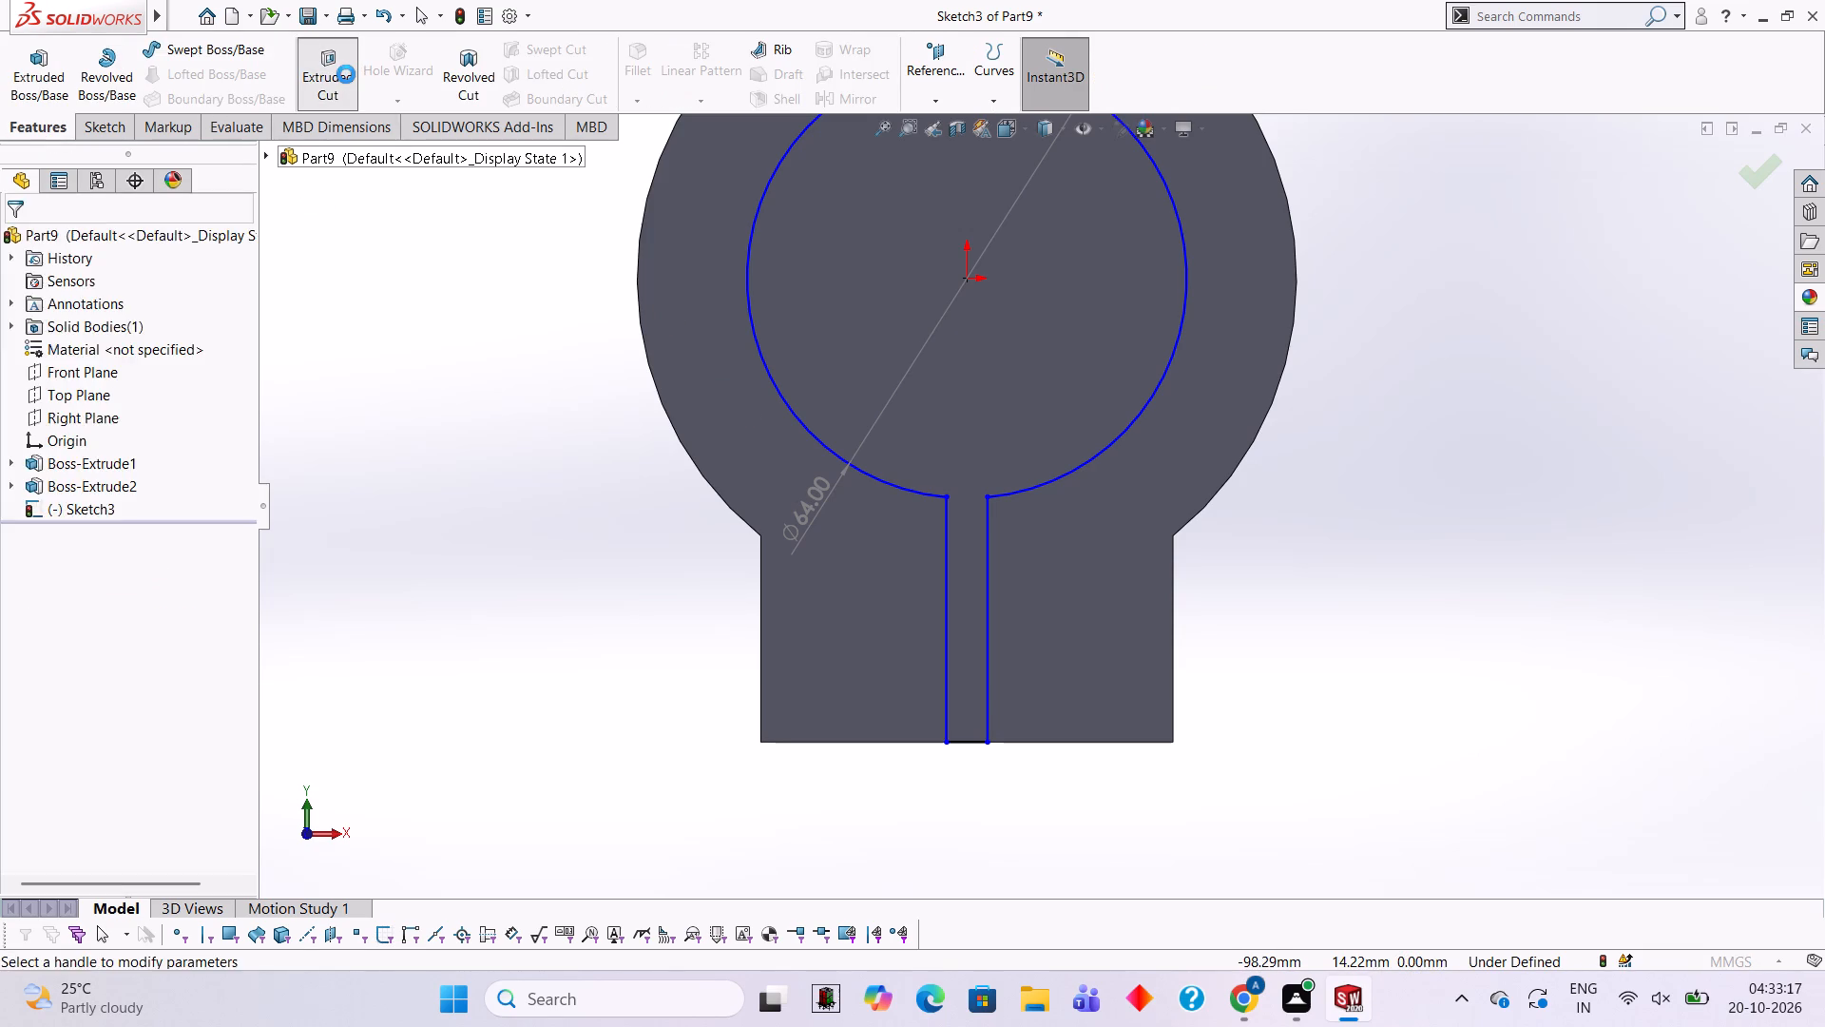
scroll(805, 284, up, 1)
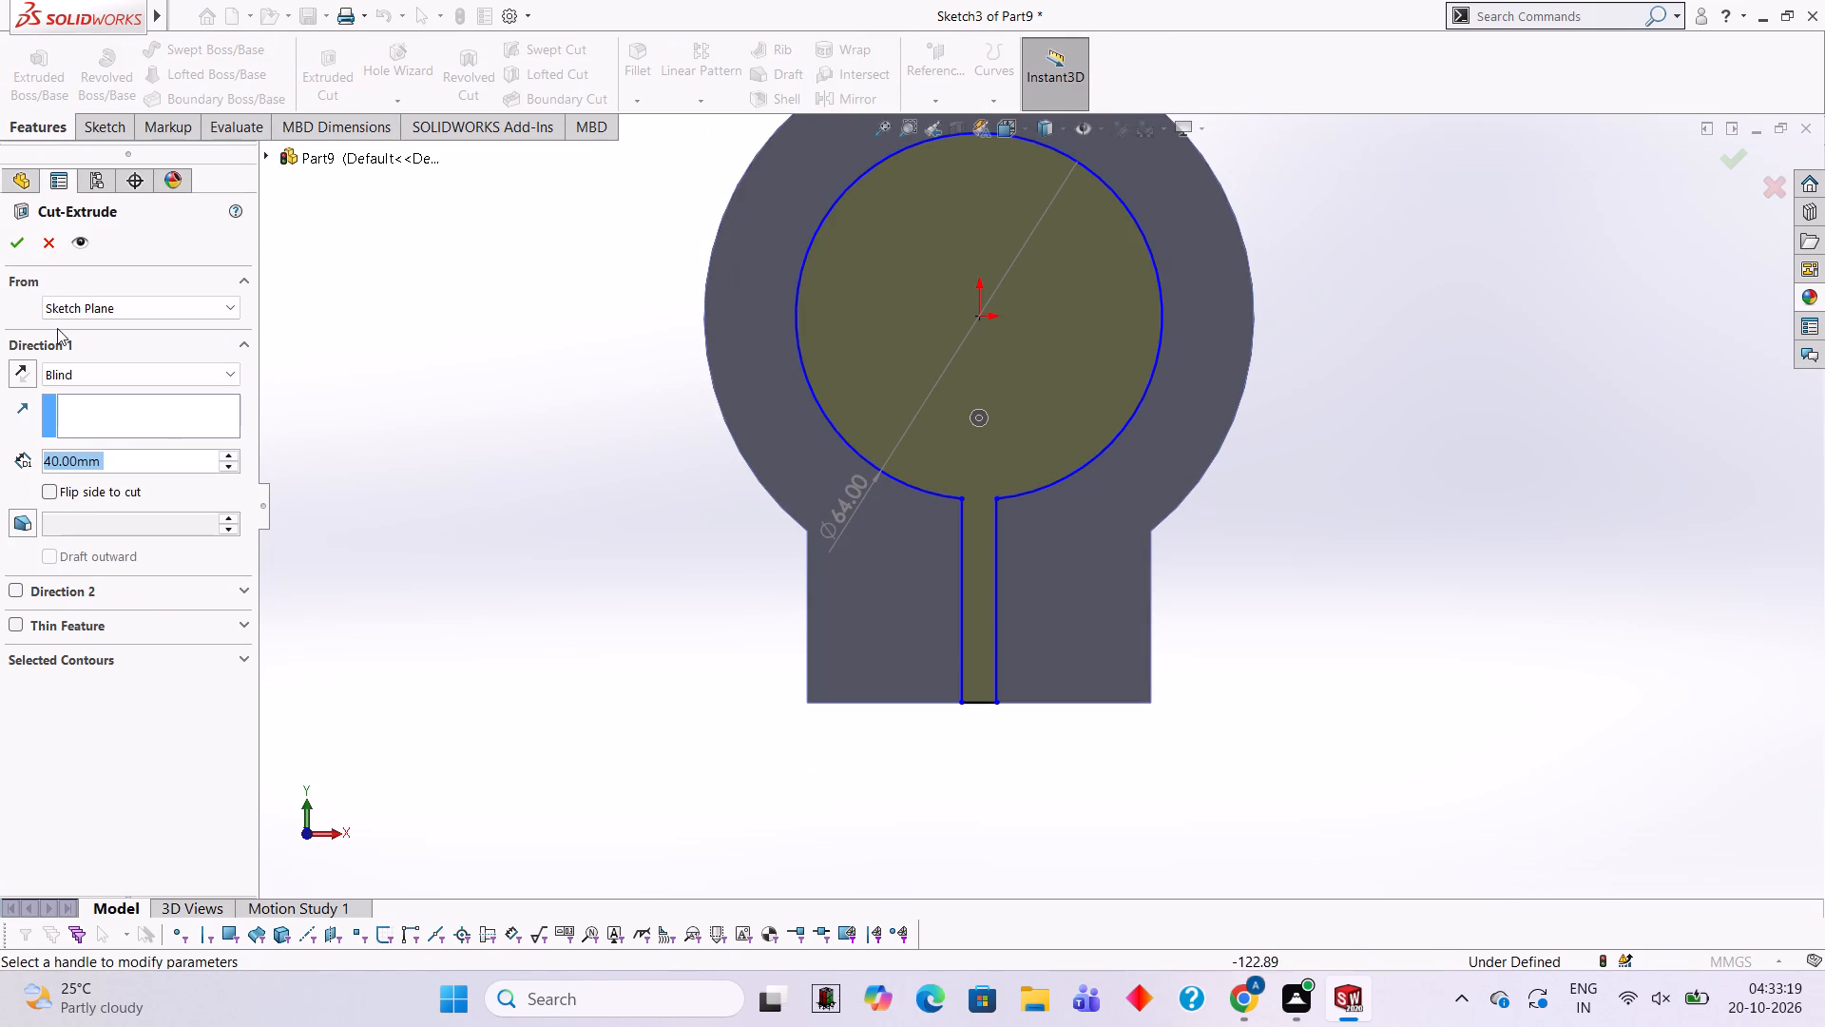
click(5, 232)
click(338, 356)
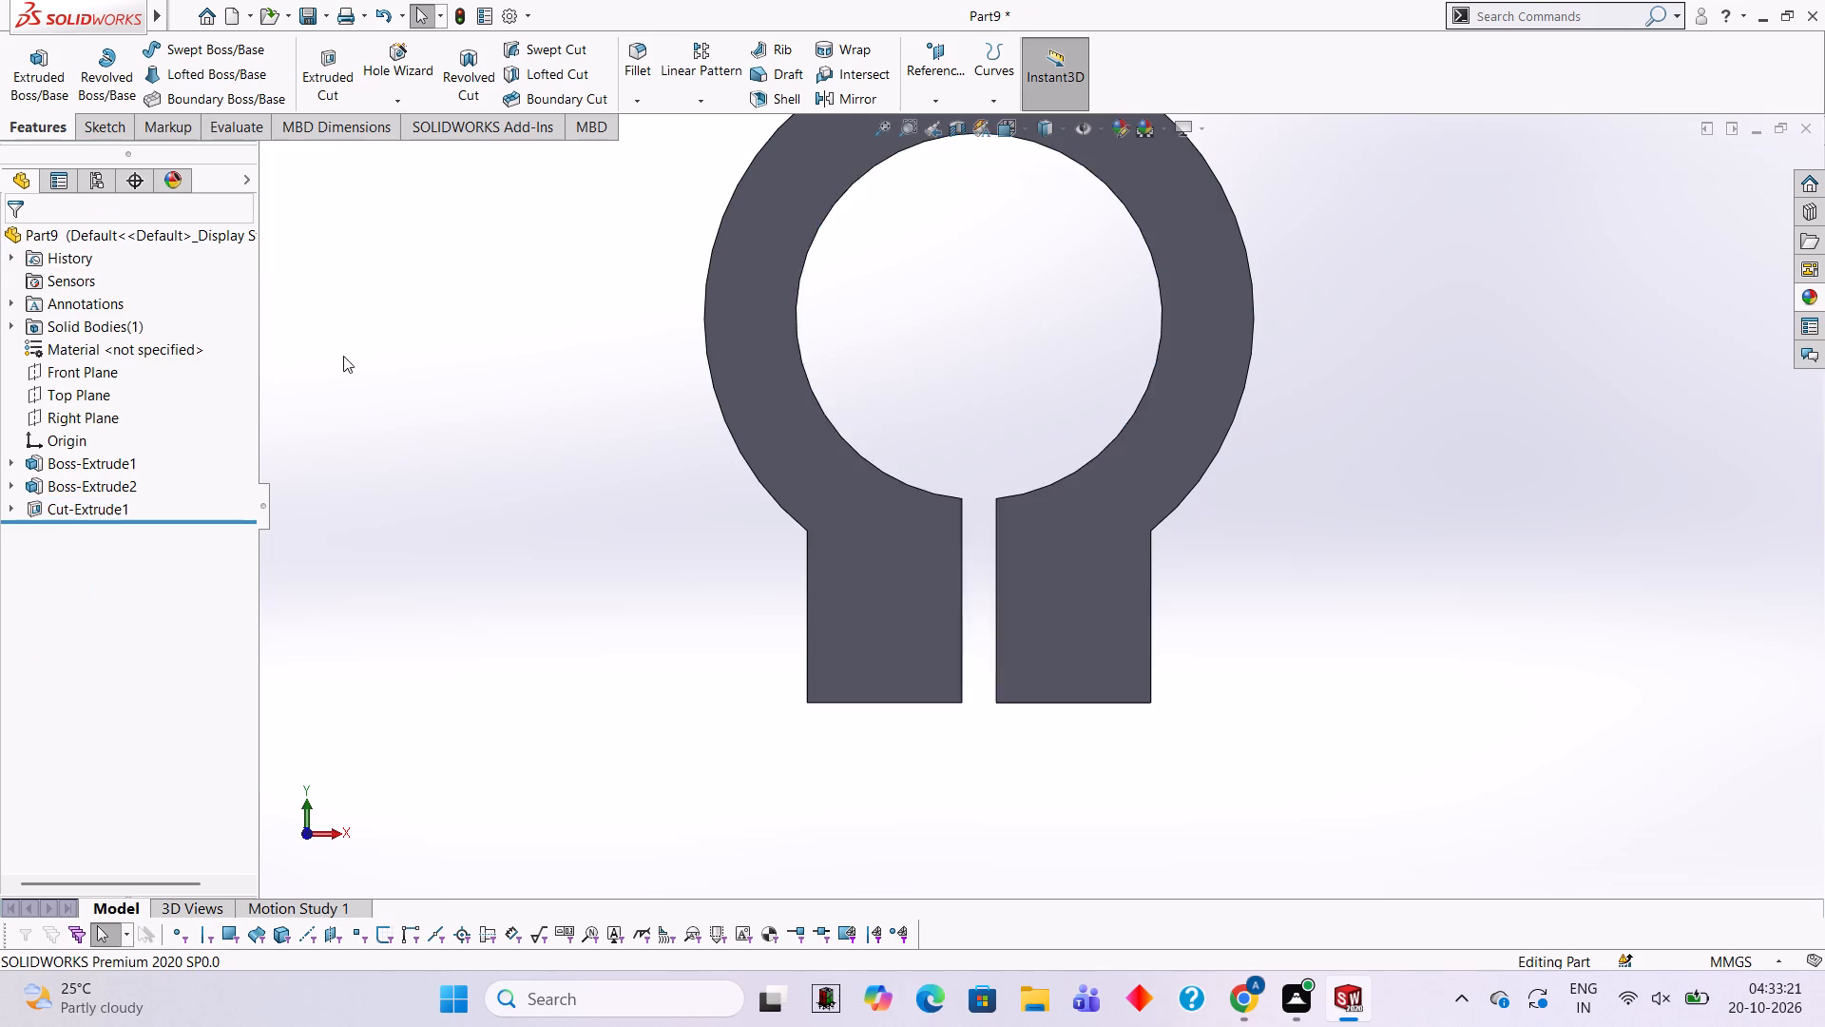
Examine the split ring, its bore and the slot through the base from several angles.
scroll(425, 364, up, 1)
middle_drag(434, 368, 467, 437)
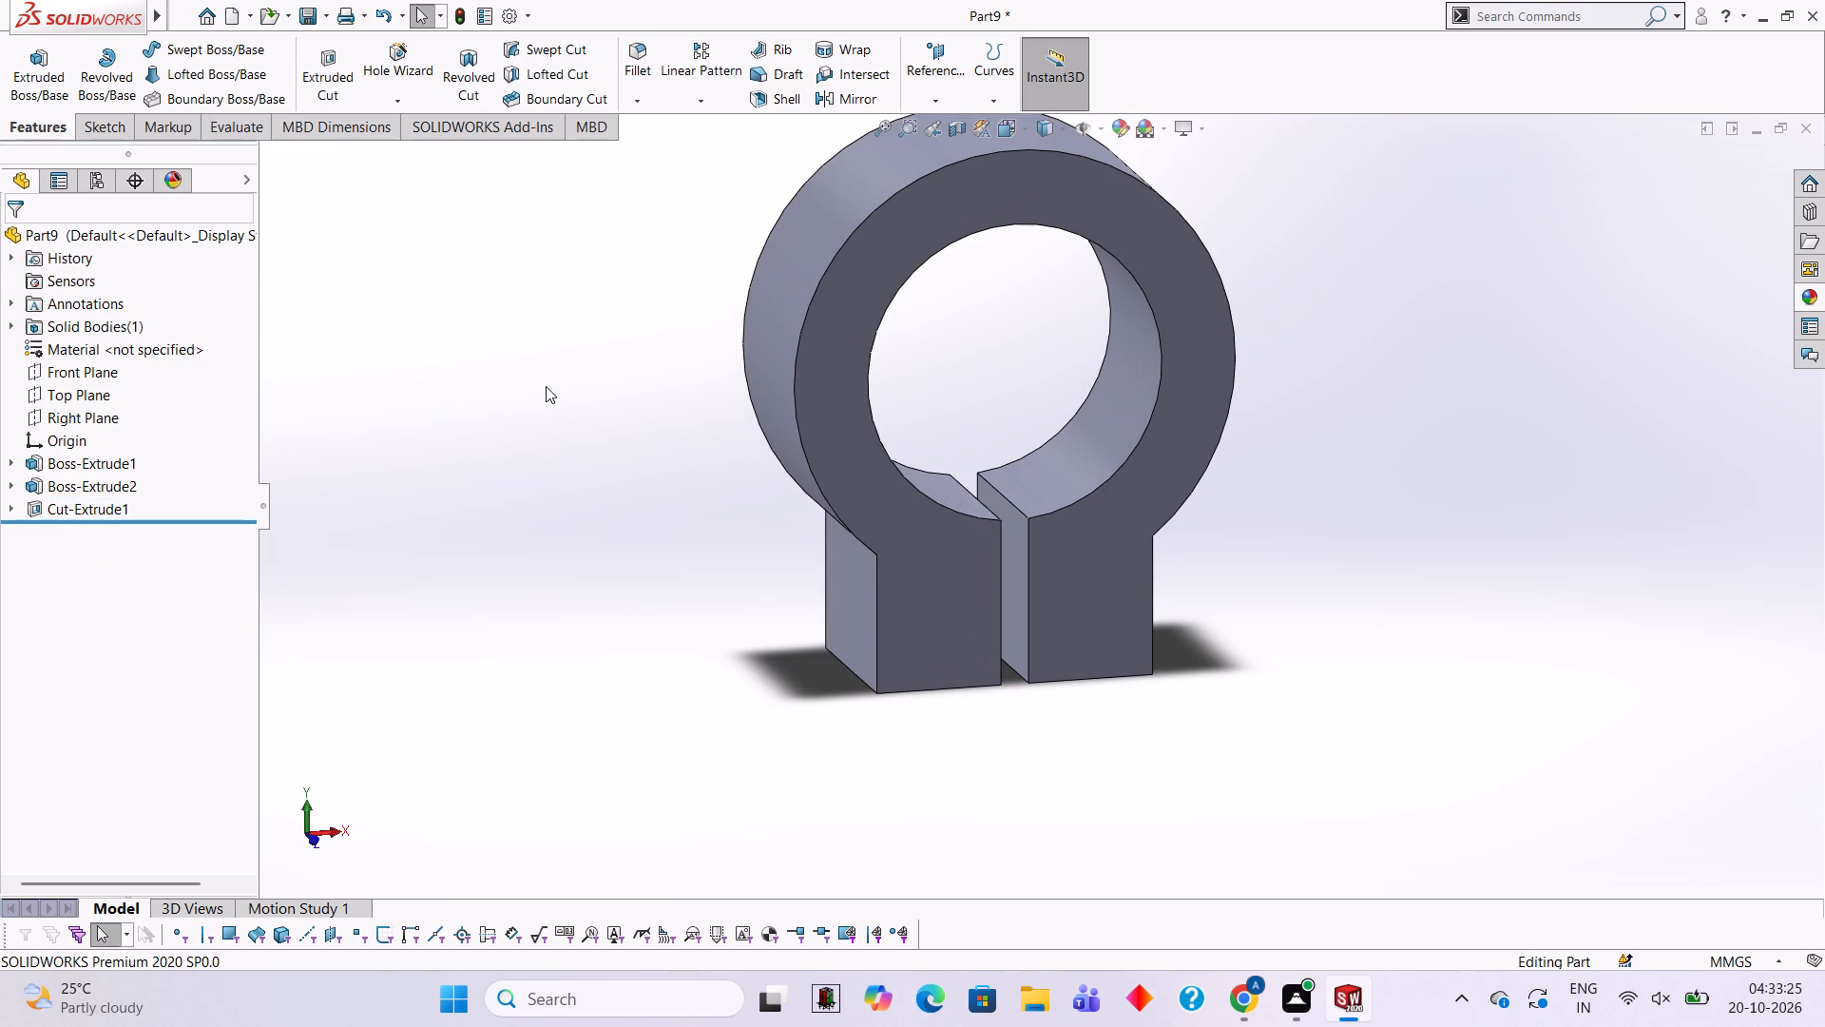
scroll(1093, 431, up, 3)
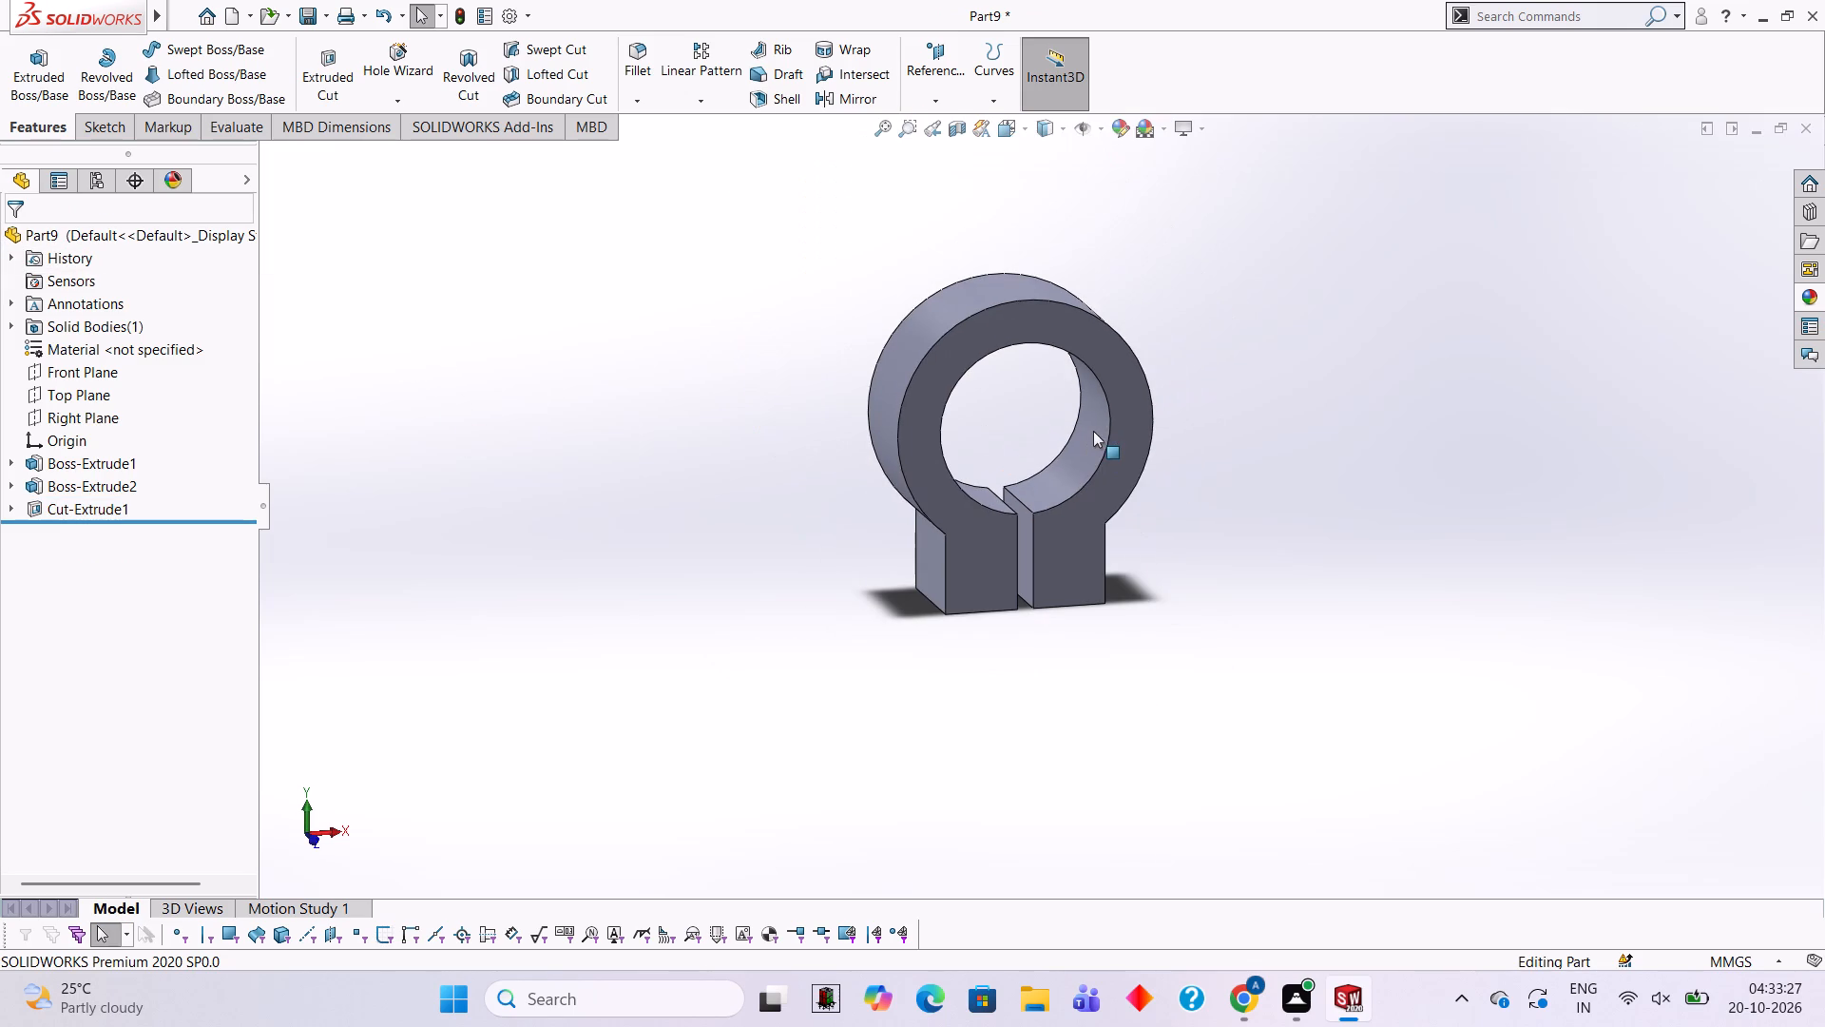
middle_drag(1086, 422, 992, 394)
scroll(973, 453, up, 2)
scroll(991, 436, down, 3)
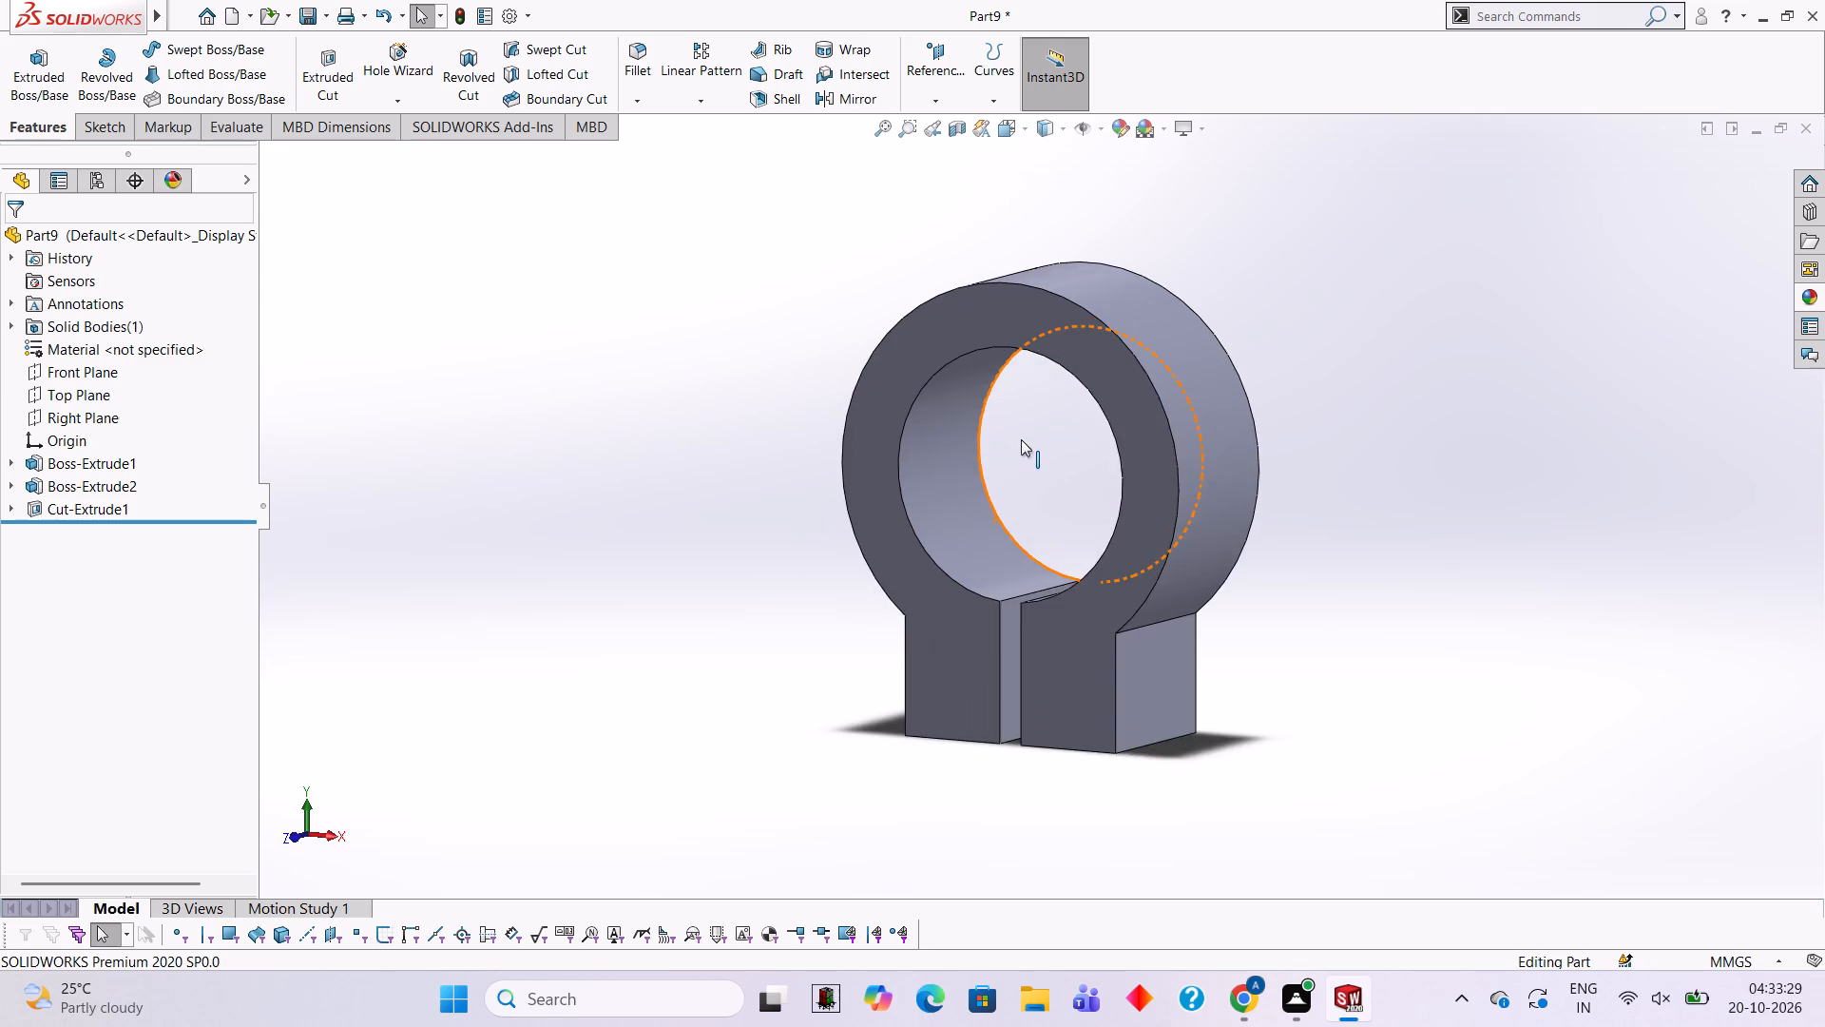
scroll(1021, 439, down, 3)
scroll(1025, 578, up, 3)
scroll(1028, 603, down, 3)
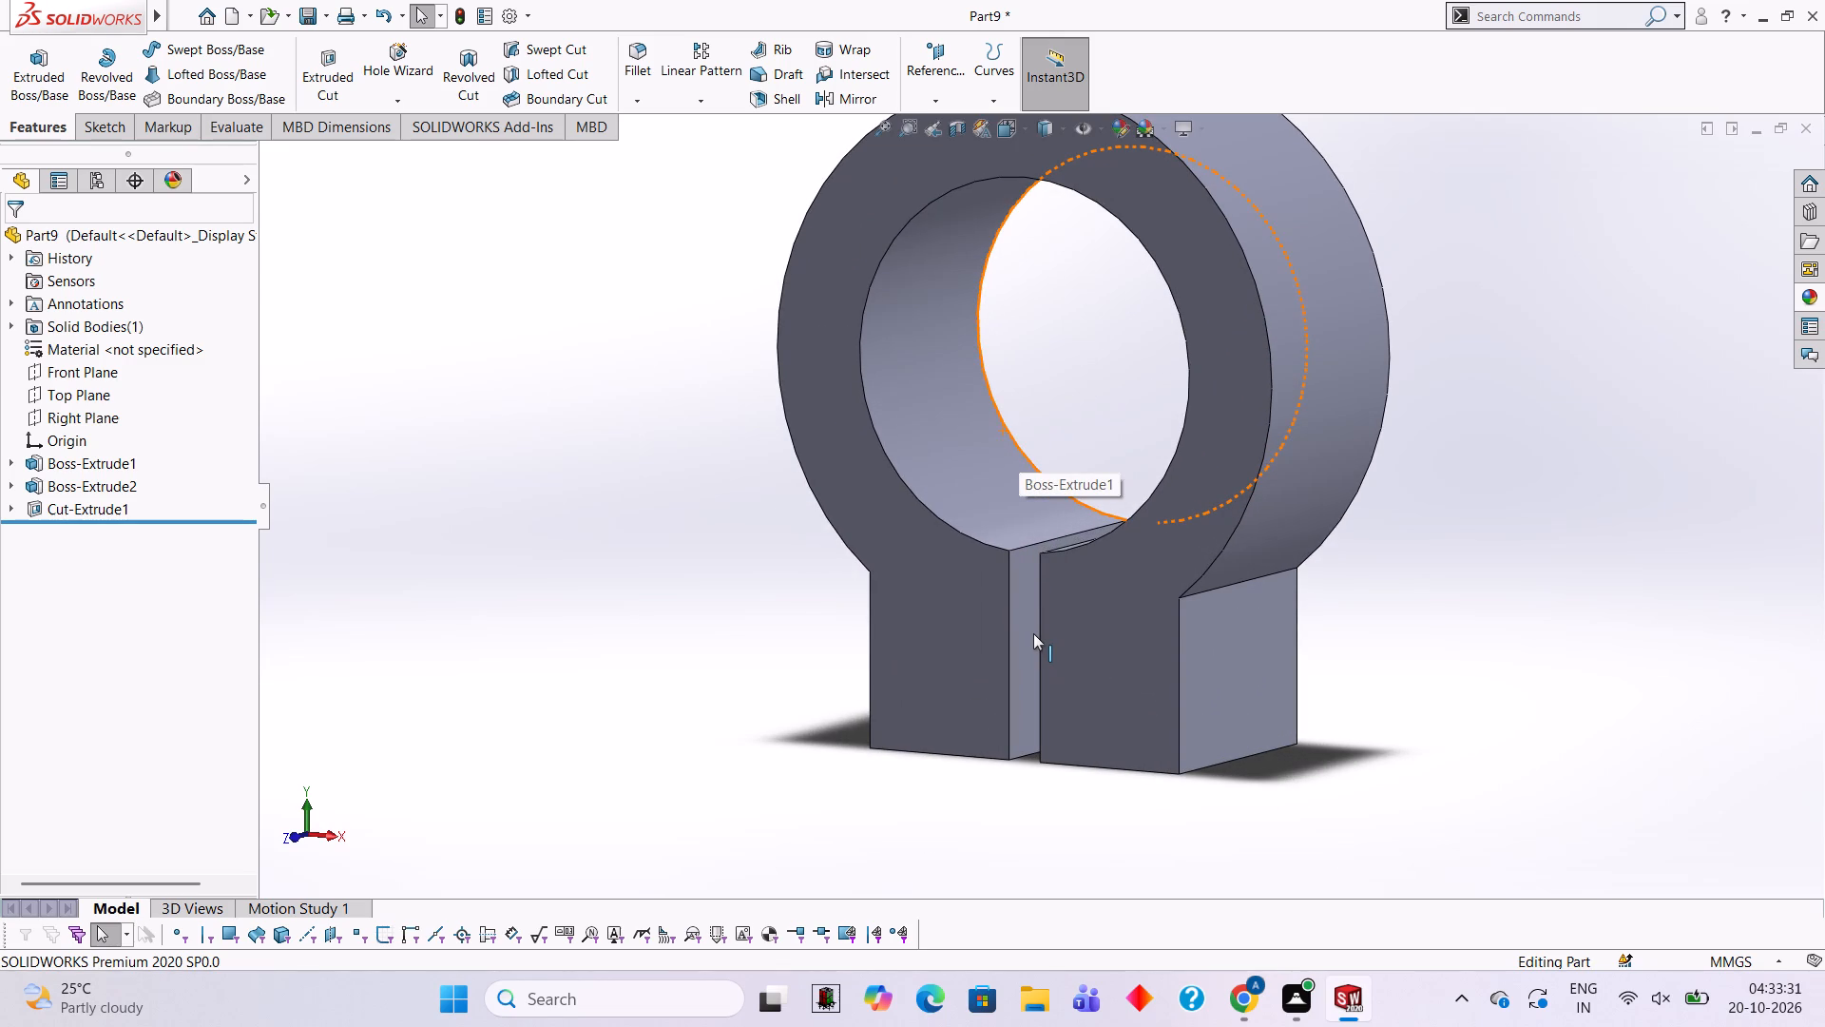
scroll(1104, 574, up, 2)
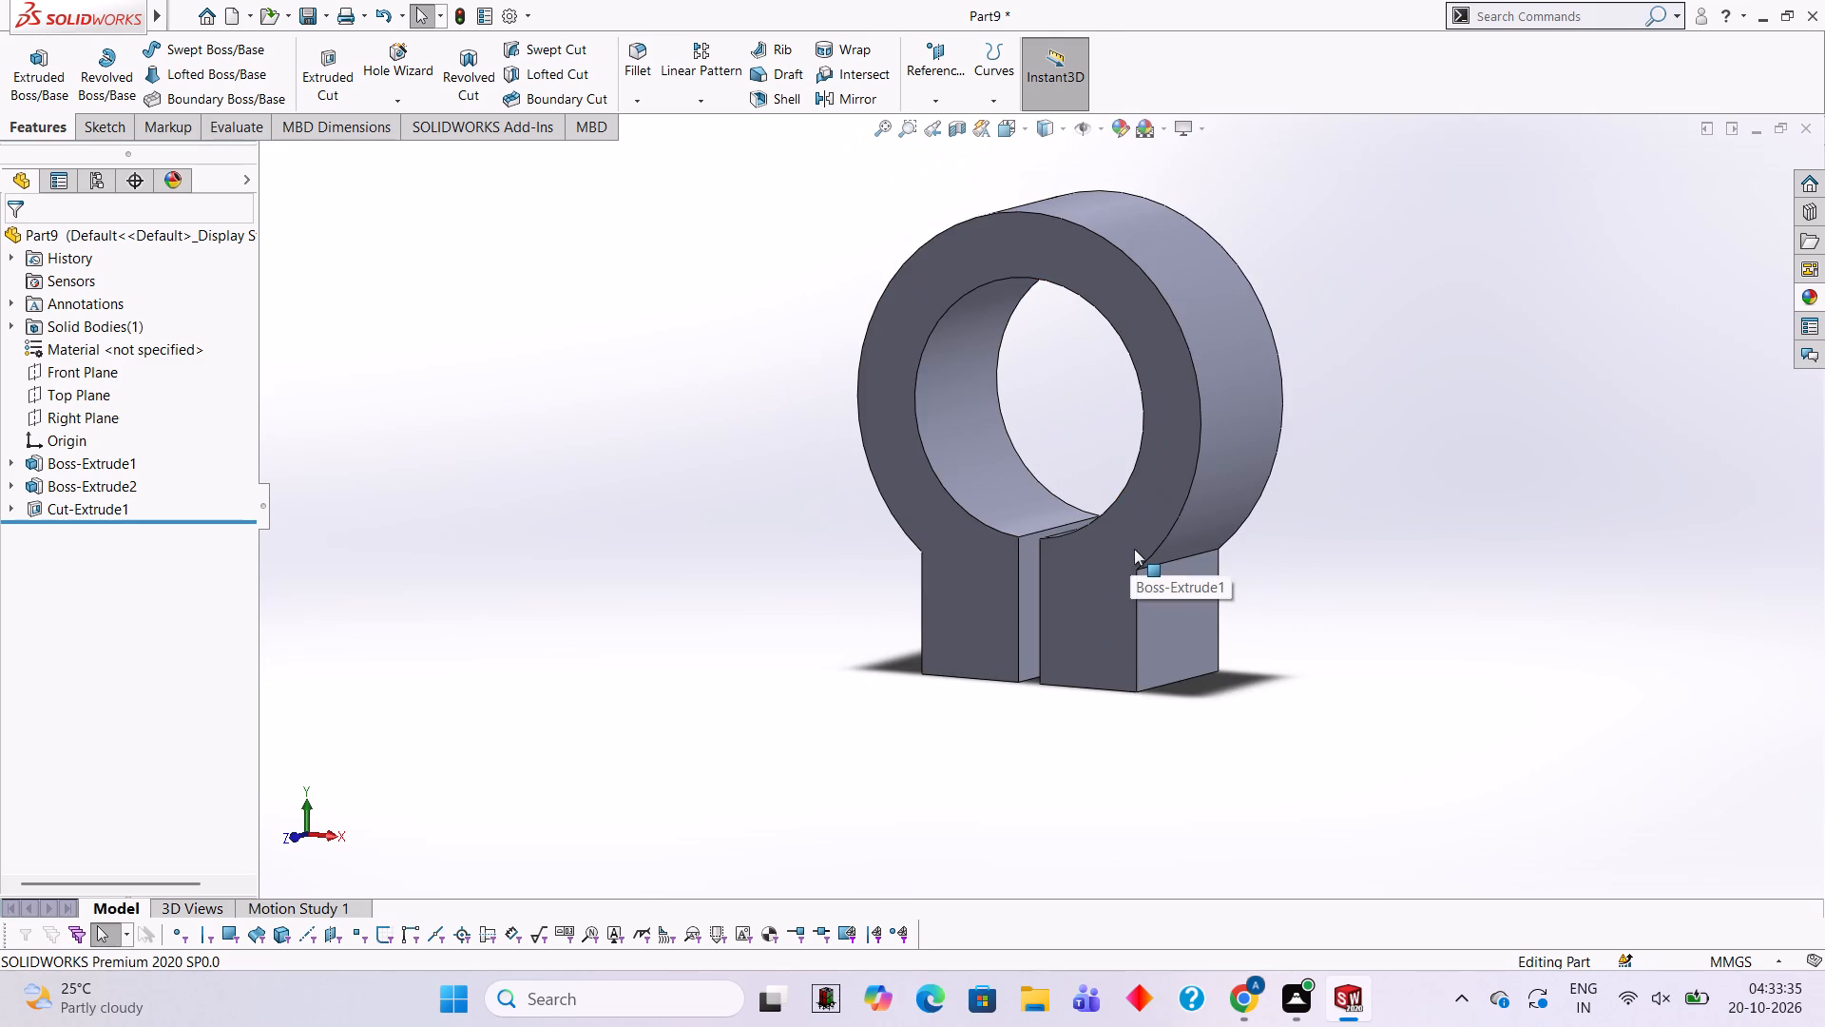
scroll(1221, 594, up, 3)
middle_drag(1318, 381, 1322, 381)
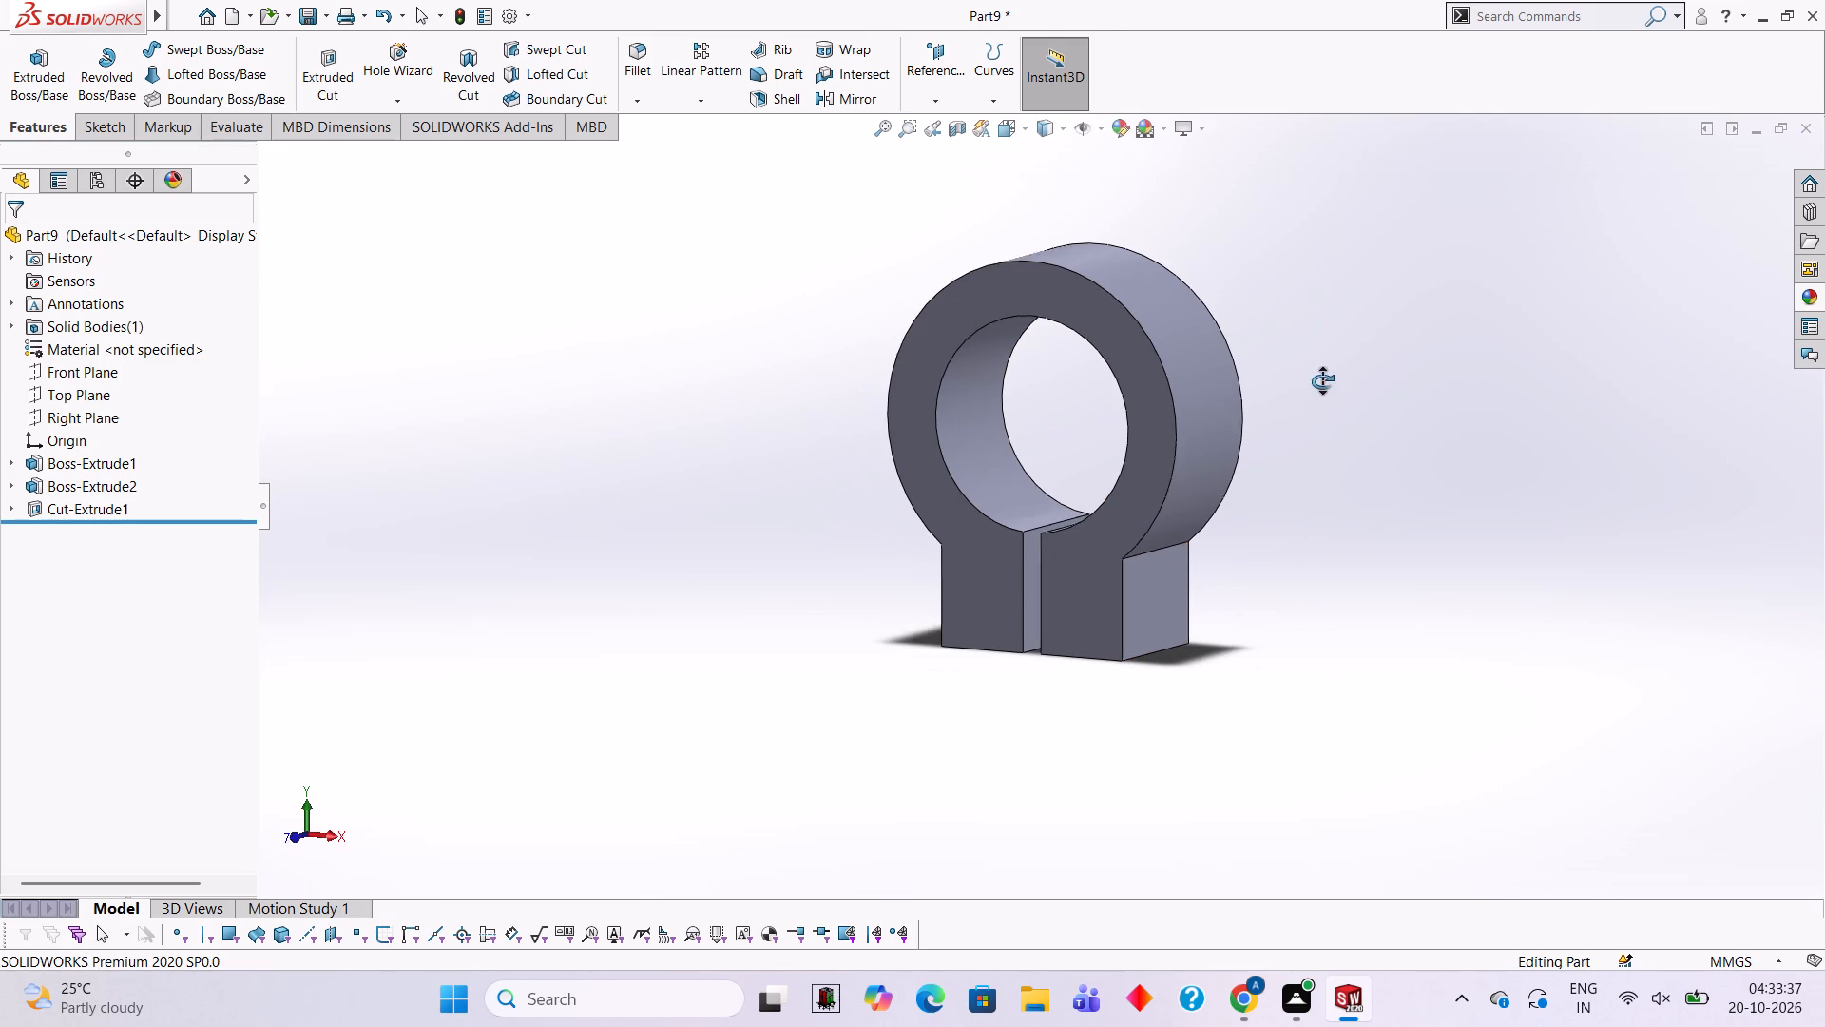
middle_drag(1322, 381, 1340, 382)
Start a sketch on the ring's front face and draw a 110 mm horizontal line outward from the origin.
click(1149, 334)
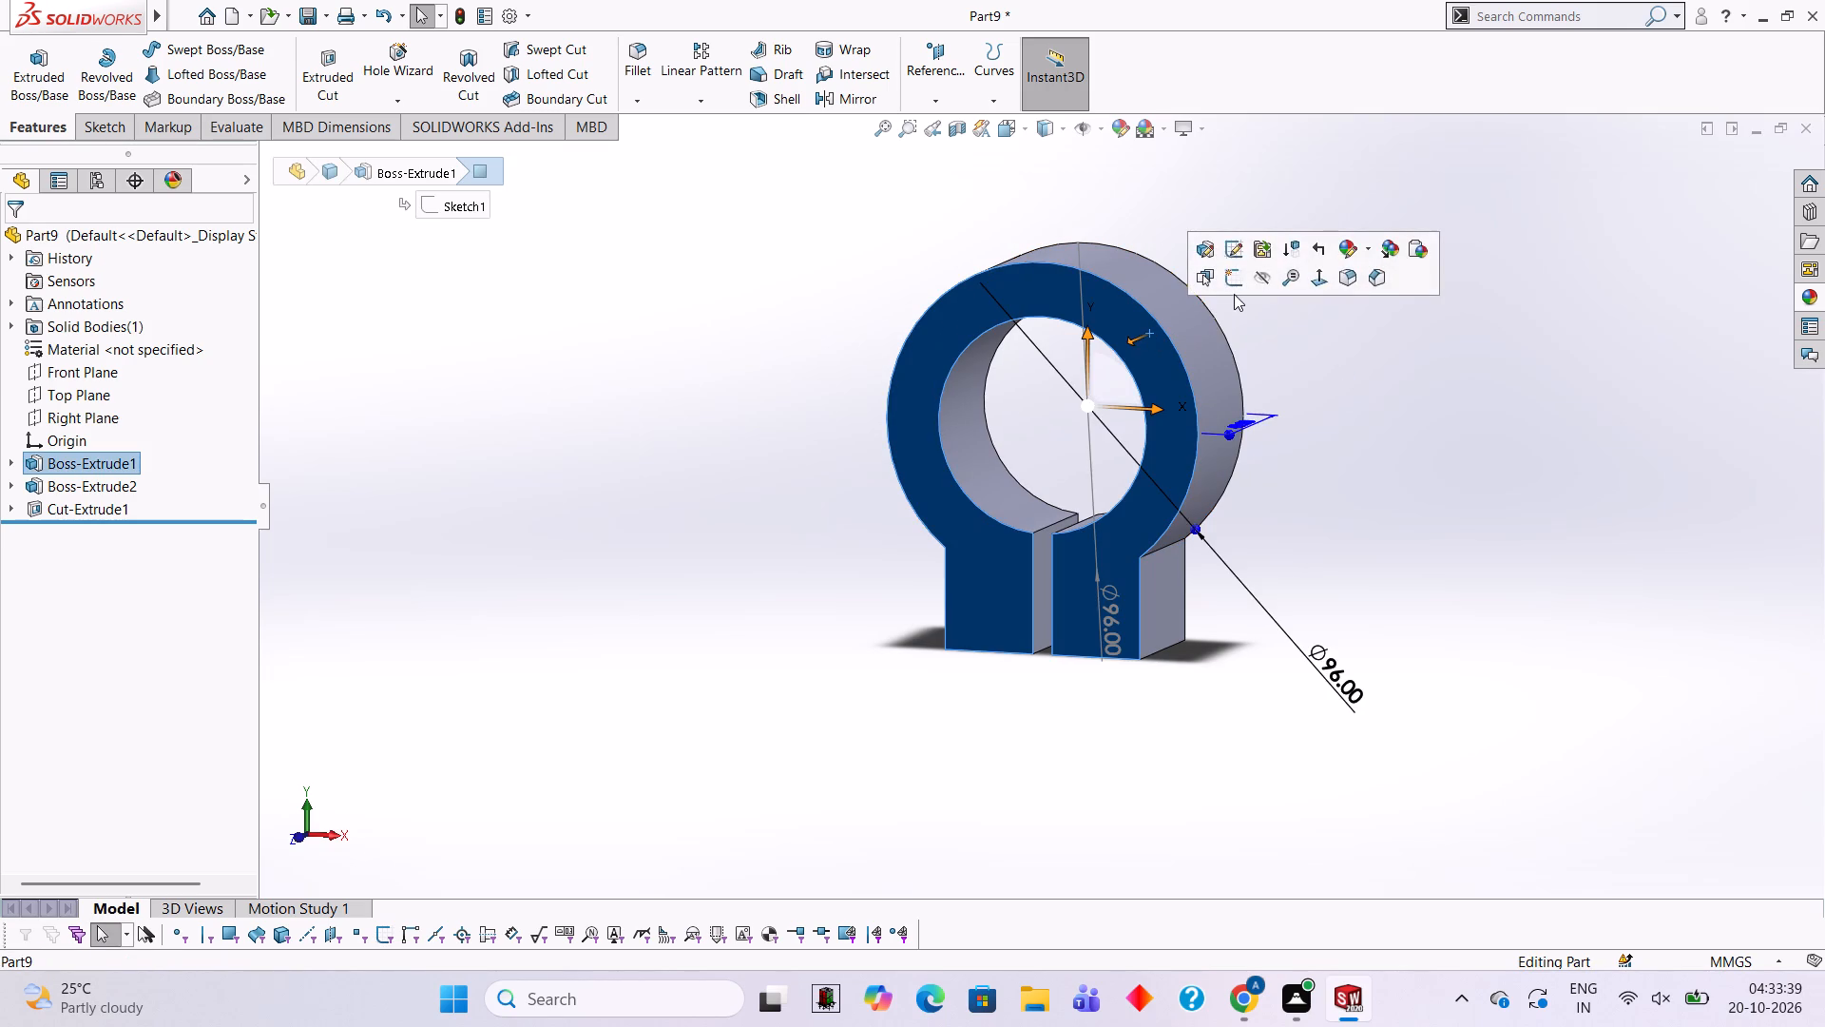
click(1234, 283)
key(ctrl+8)
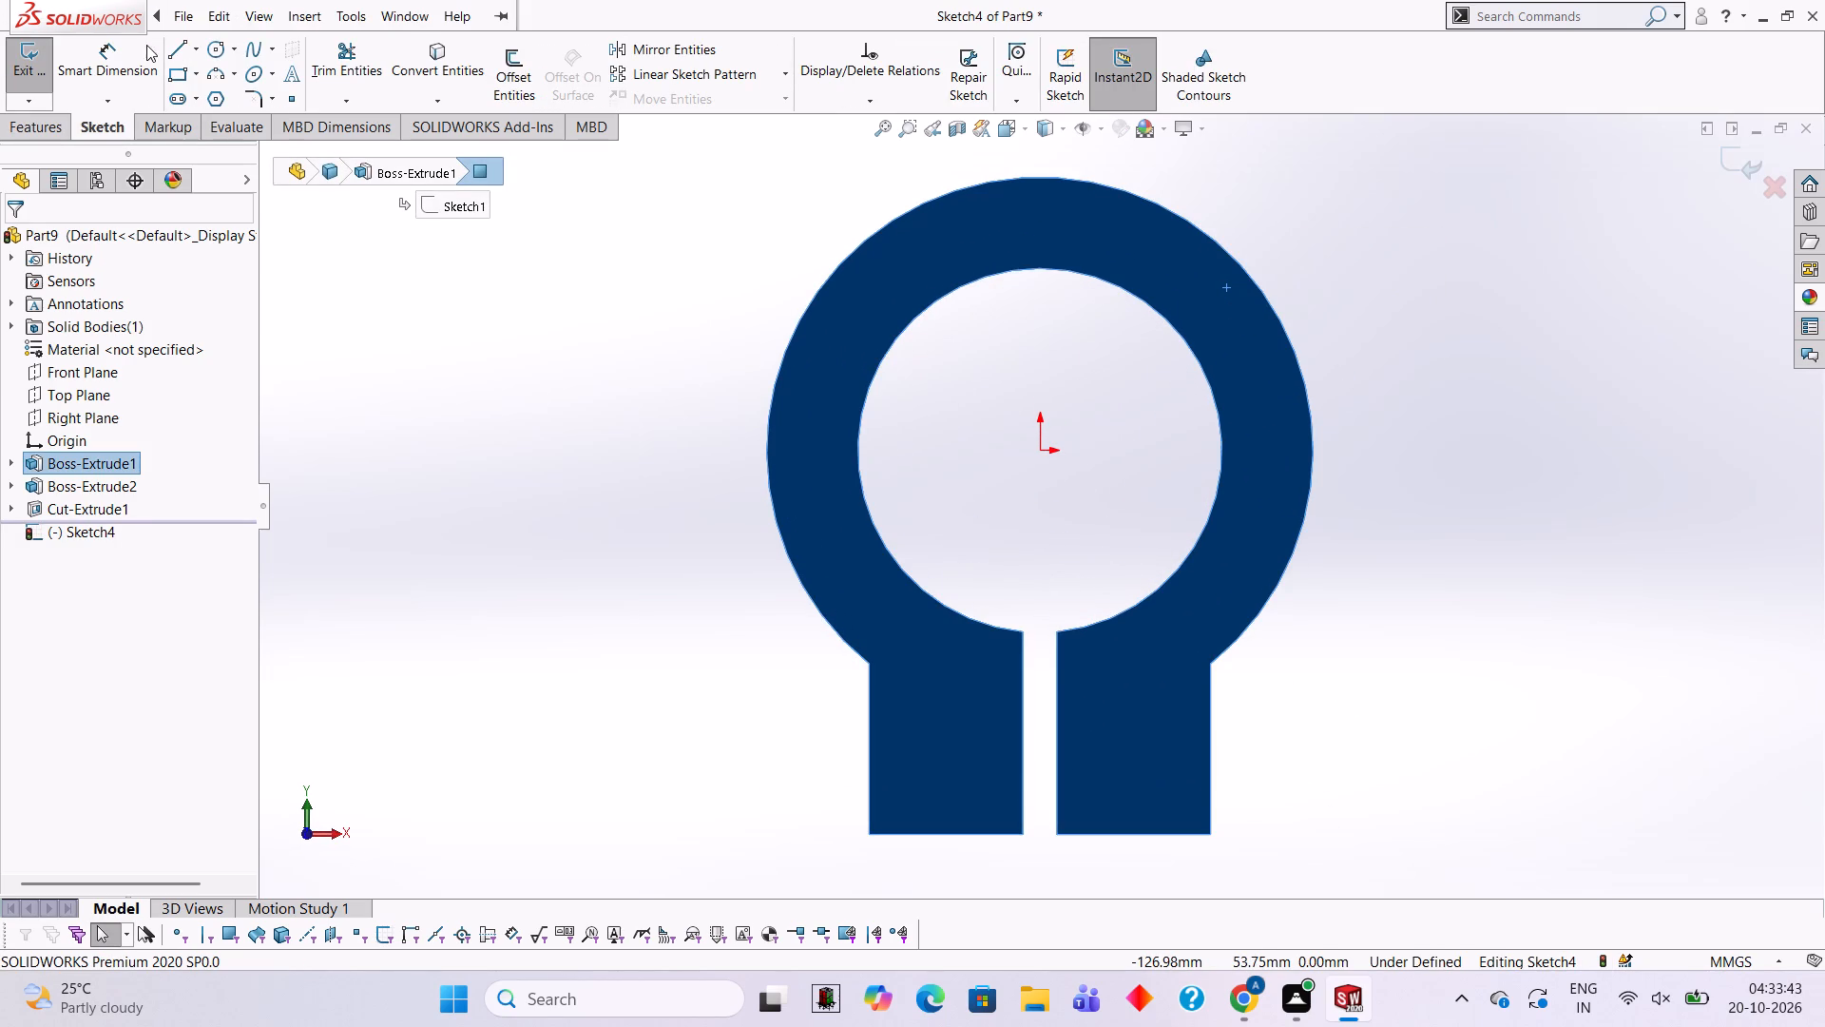
click(171, 50)
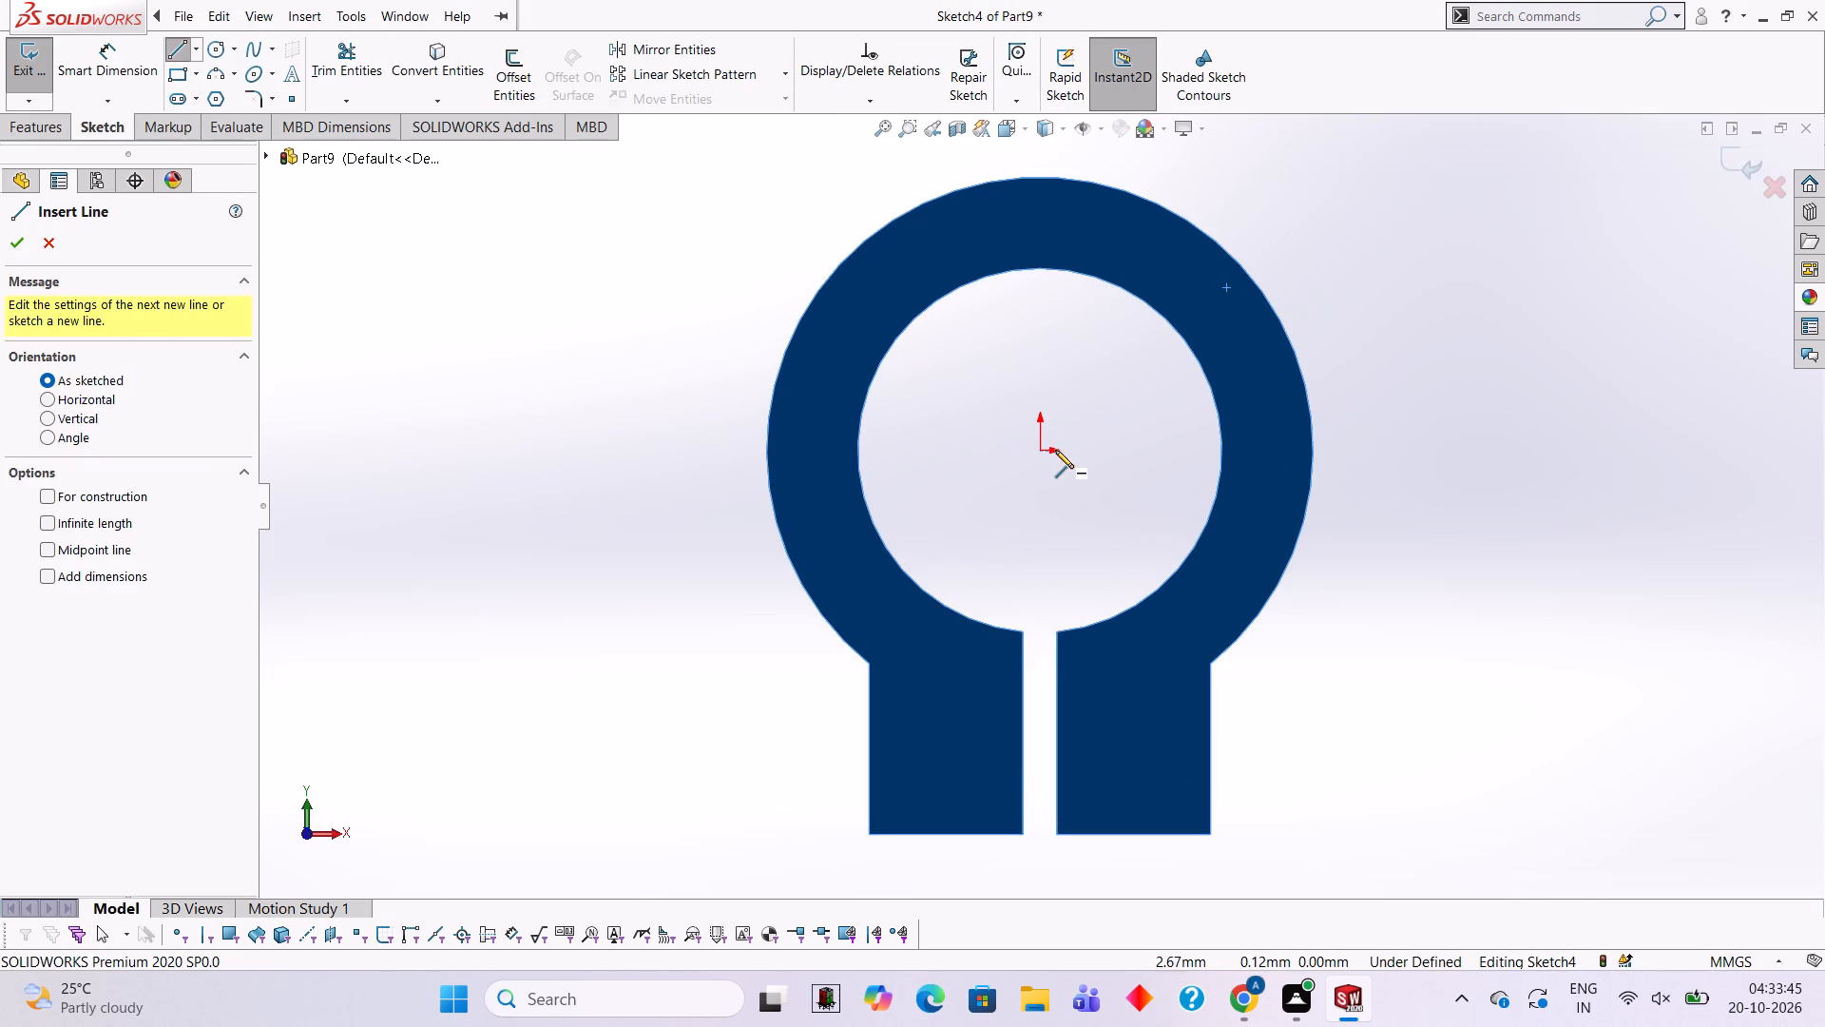
click(1038, 448)
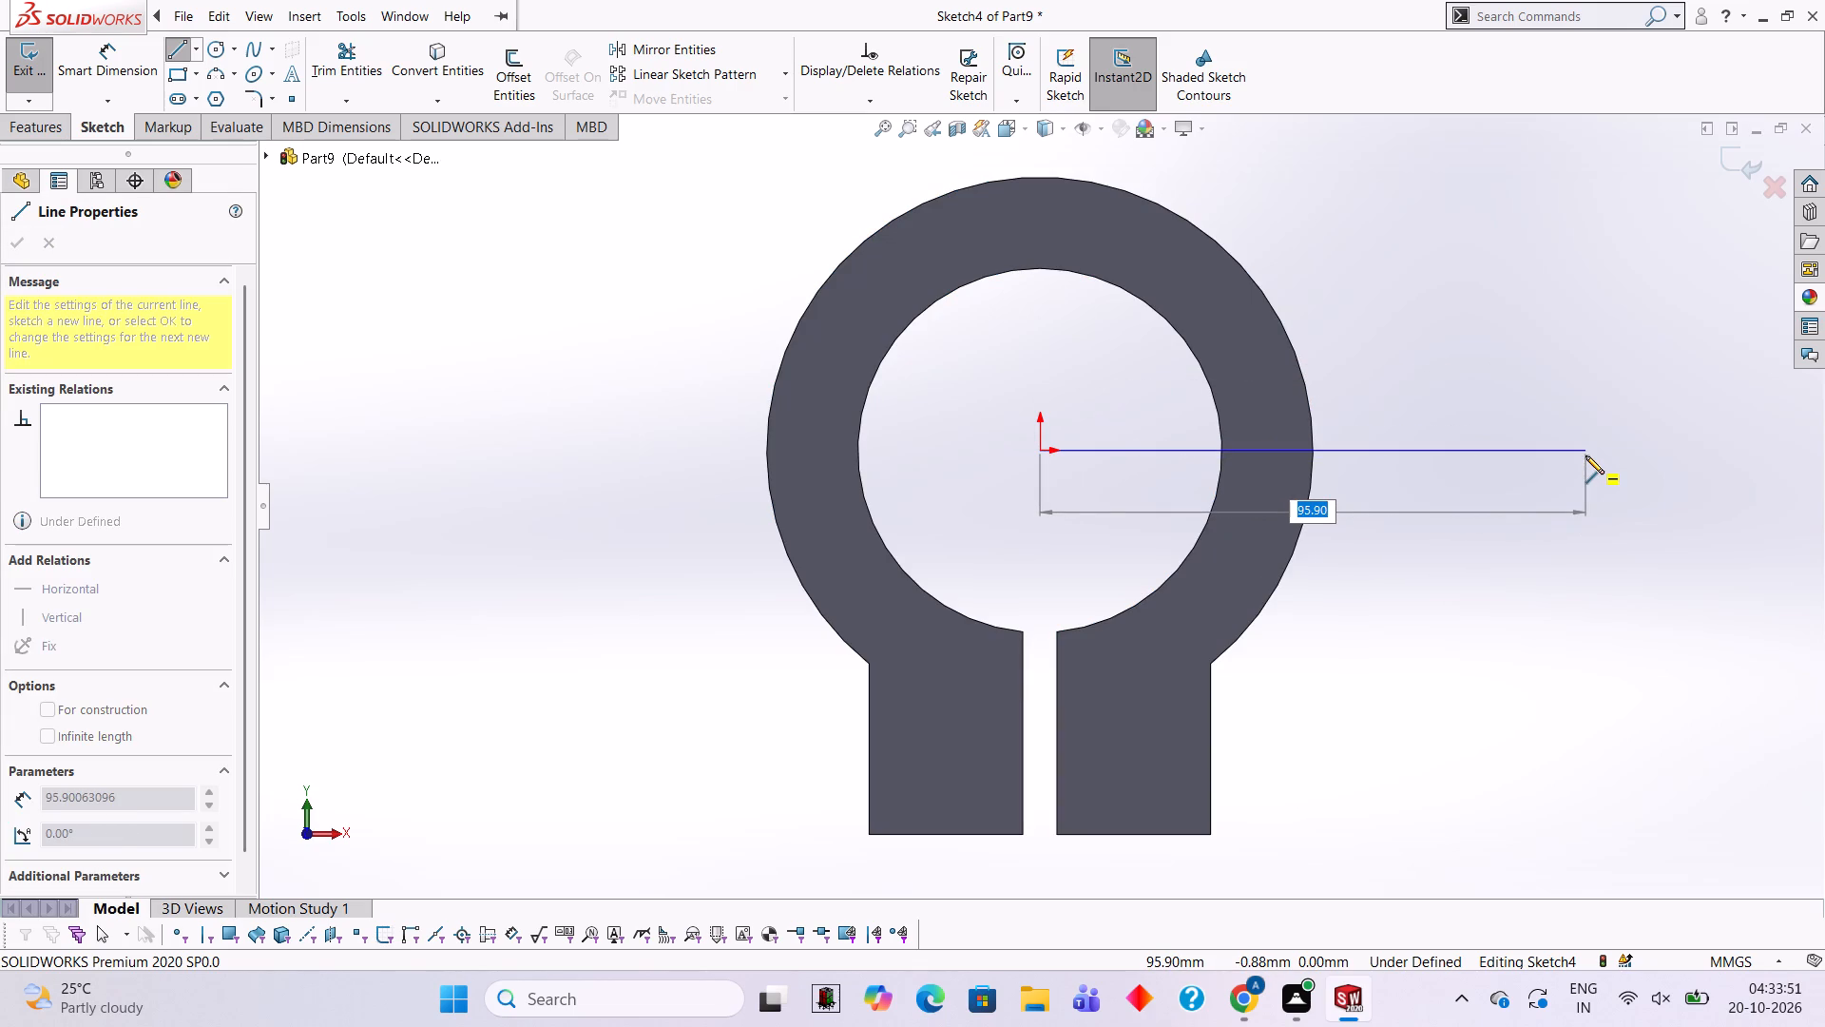
text(110)
key(Return)
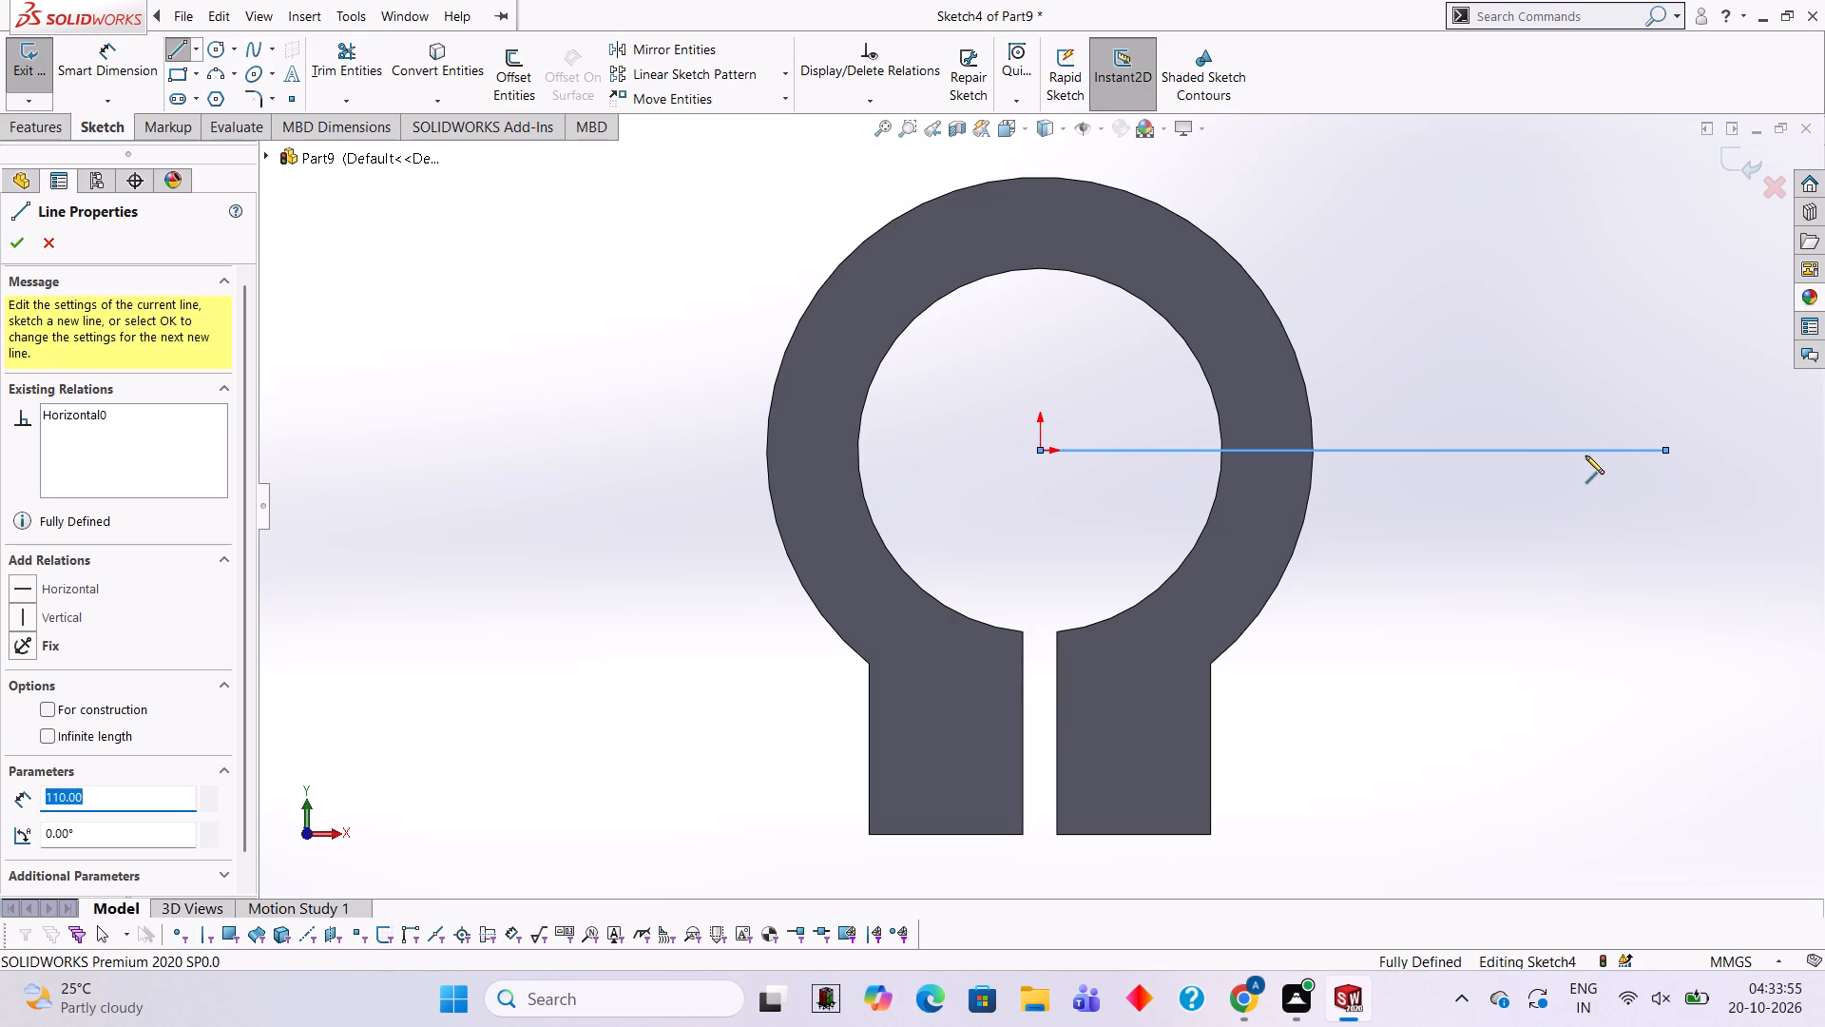
key(Escape)
key(Escape)
key(Escape)
Sketch a 52 mm diameter circle centred on the outer end of the 110 mm line.
scroll(1734, 499, up, 4)
scroll(1654, 492, down, 2)
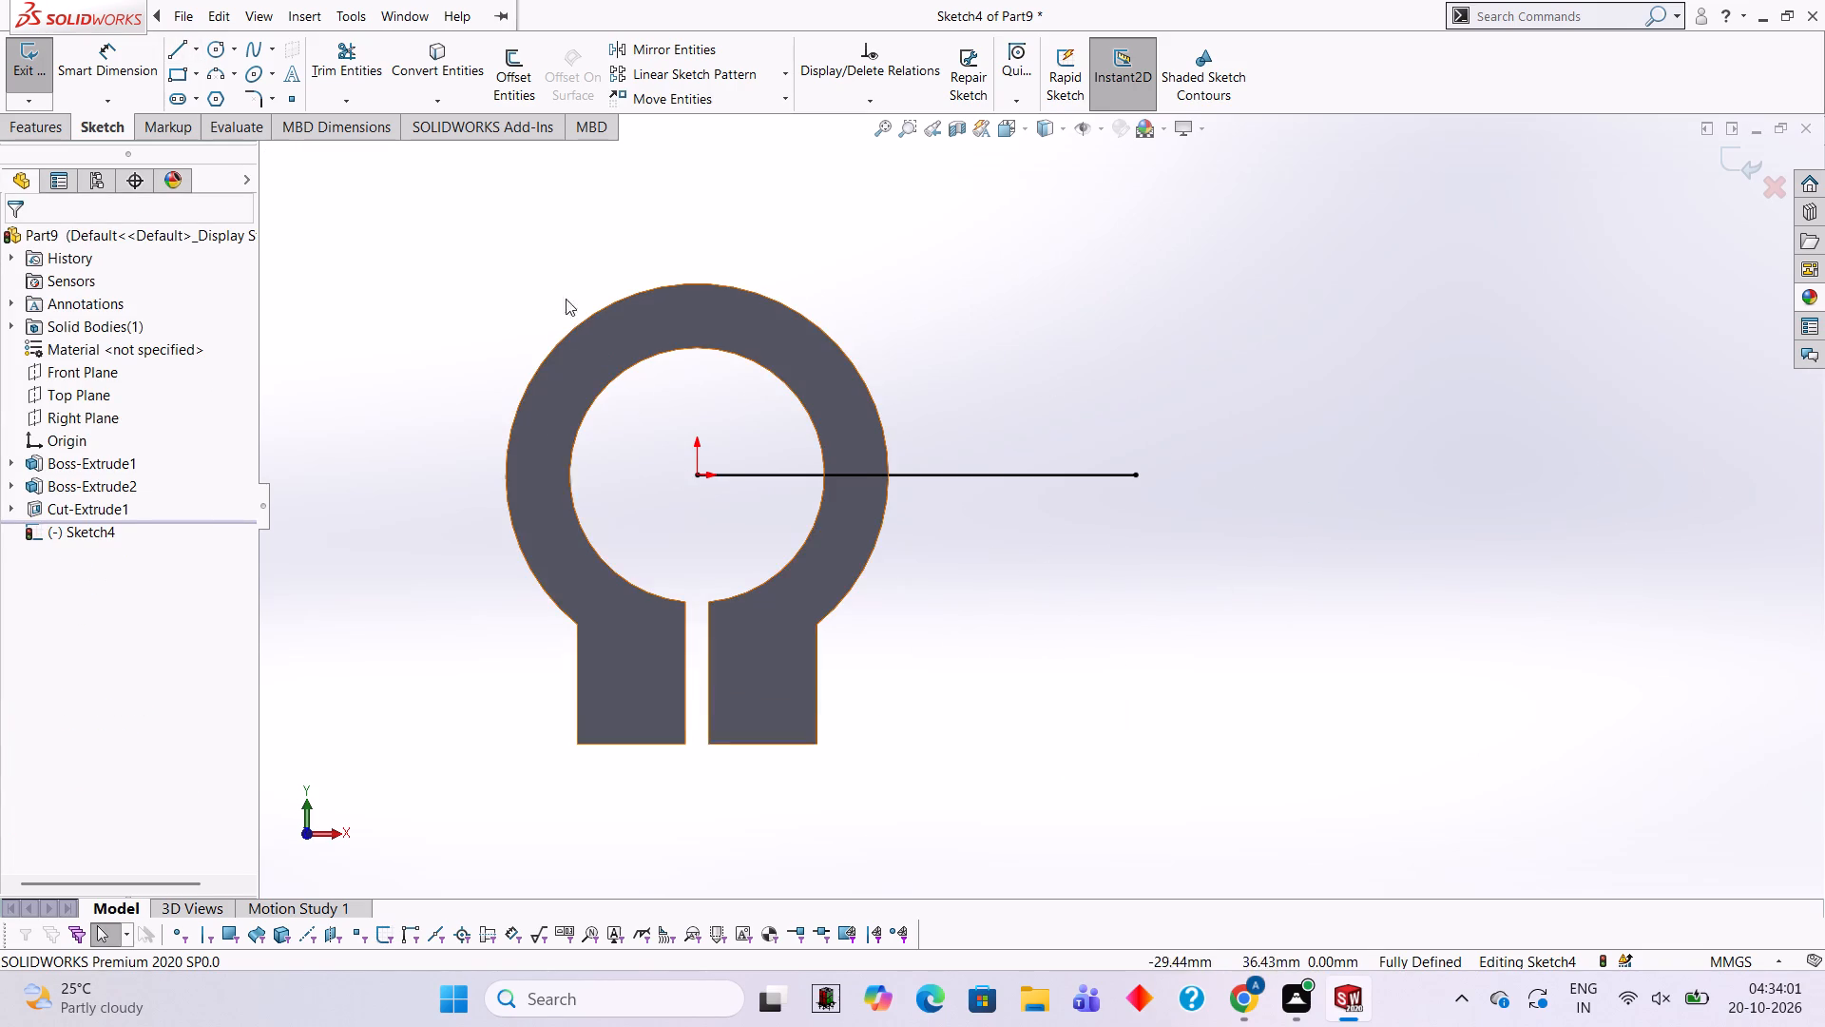
click(219, 48)
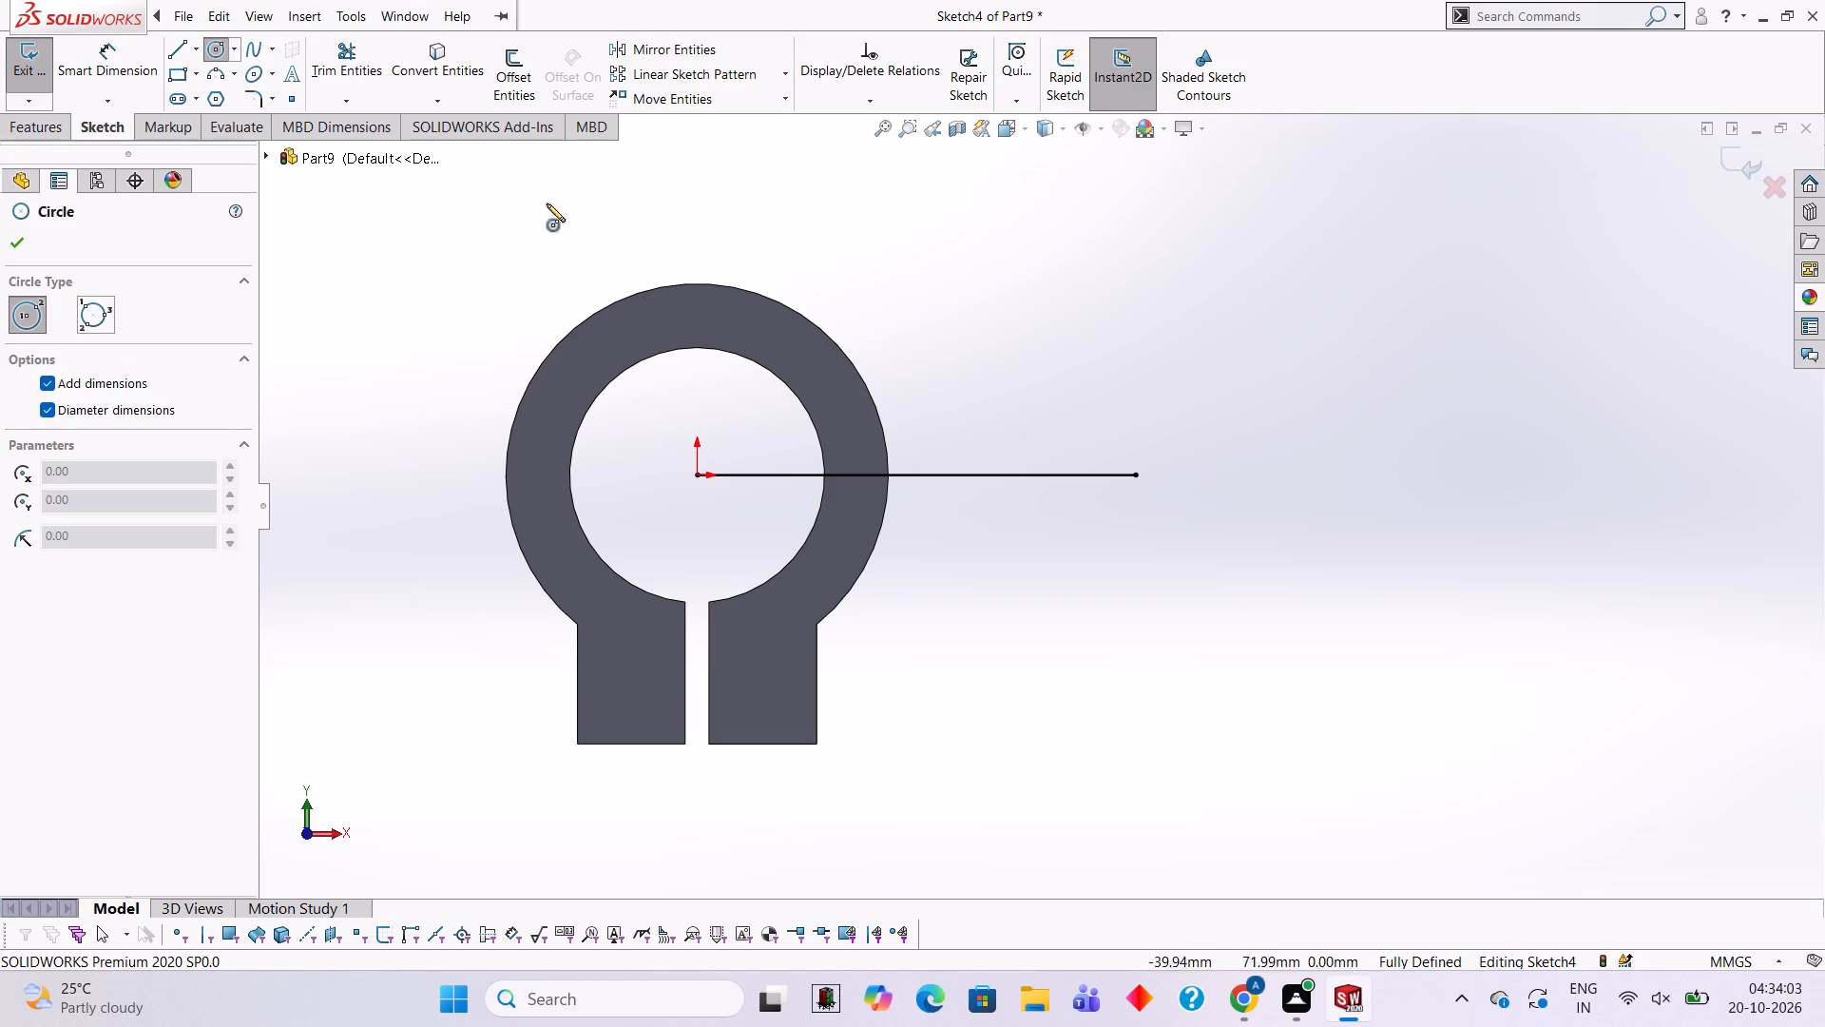
click(1136, 474)
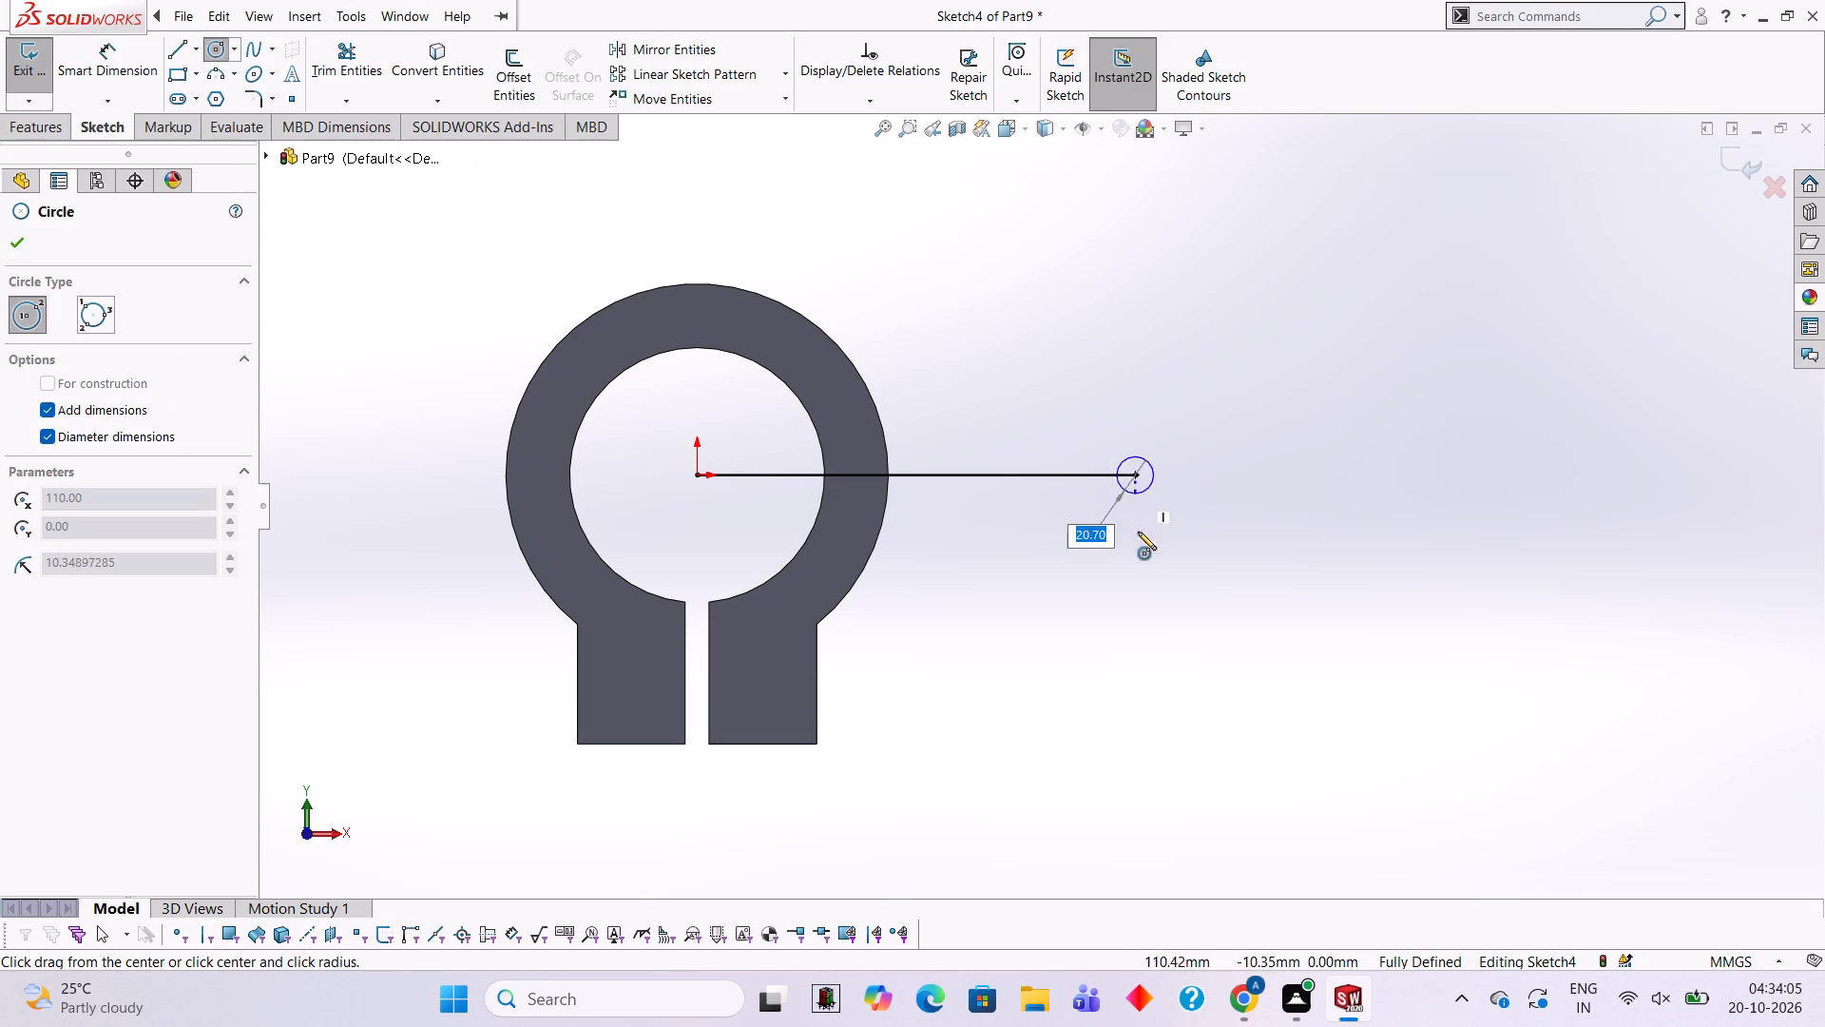
text(52)
key(Return)
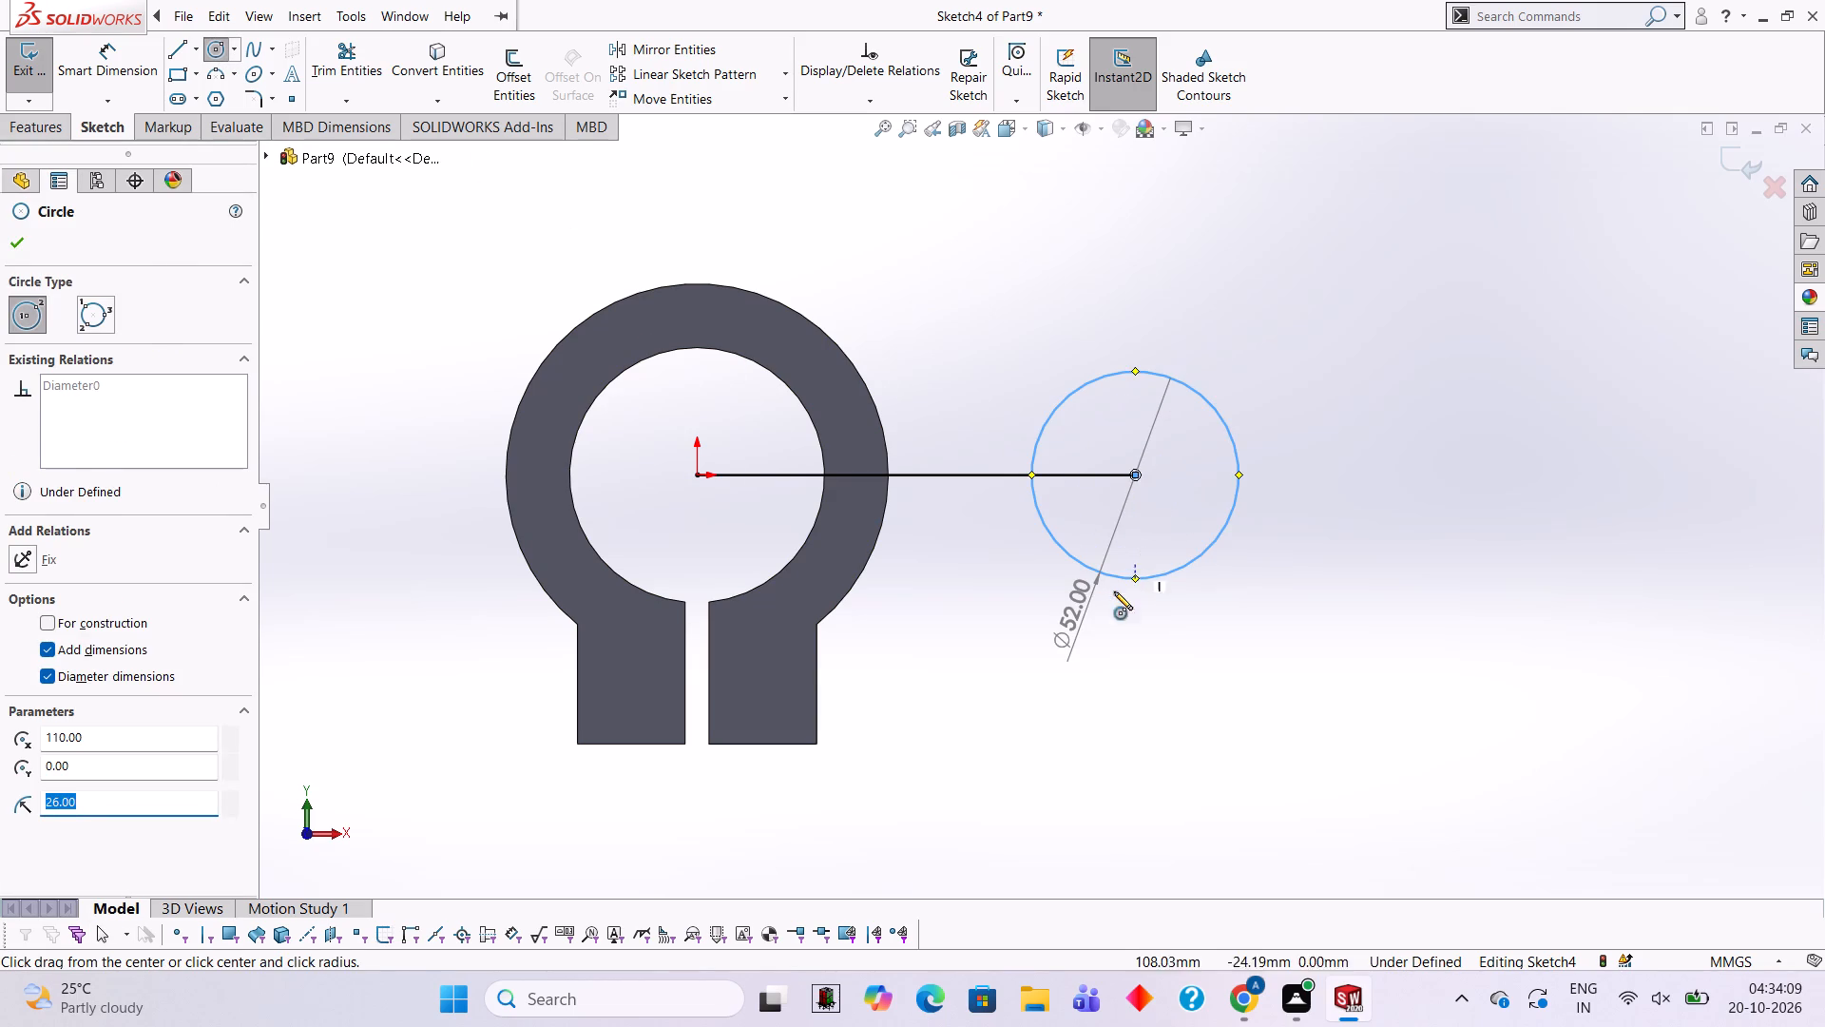
key(Escape)
key(Escape)
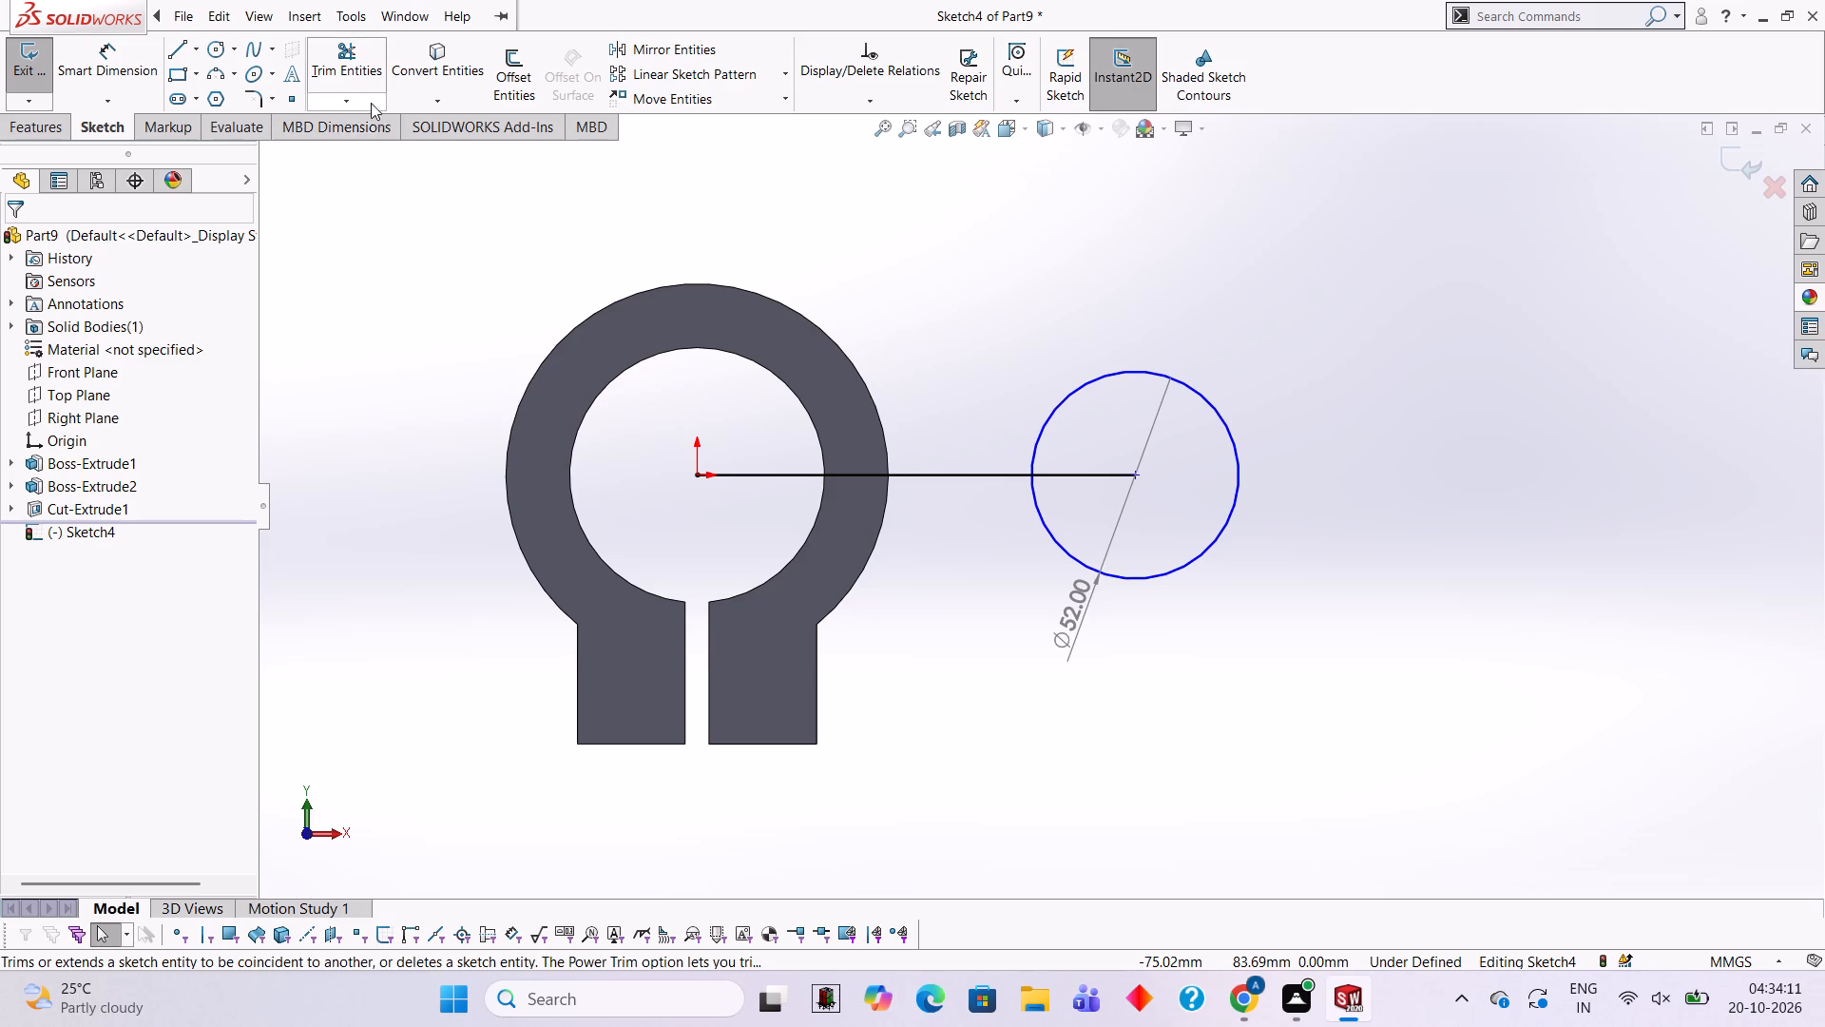
Trim away the part of the horizontal line inside the 52 mm circle.
click(358, 74)
click(1088, 472)
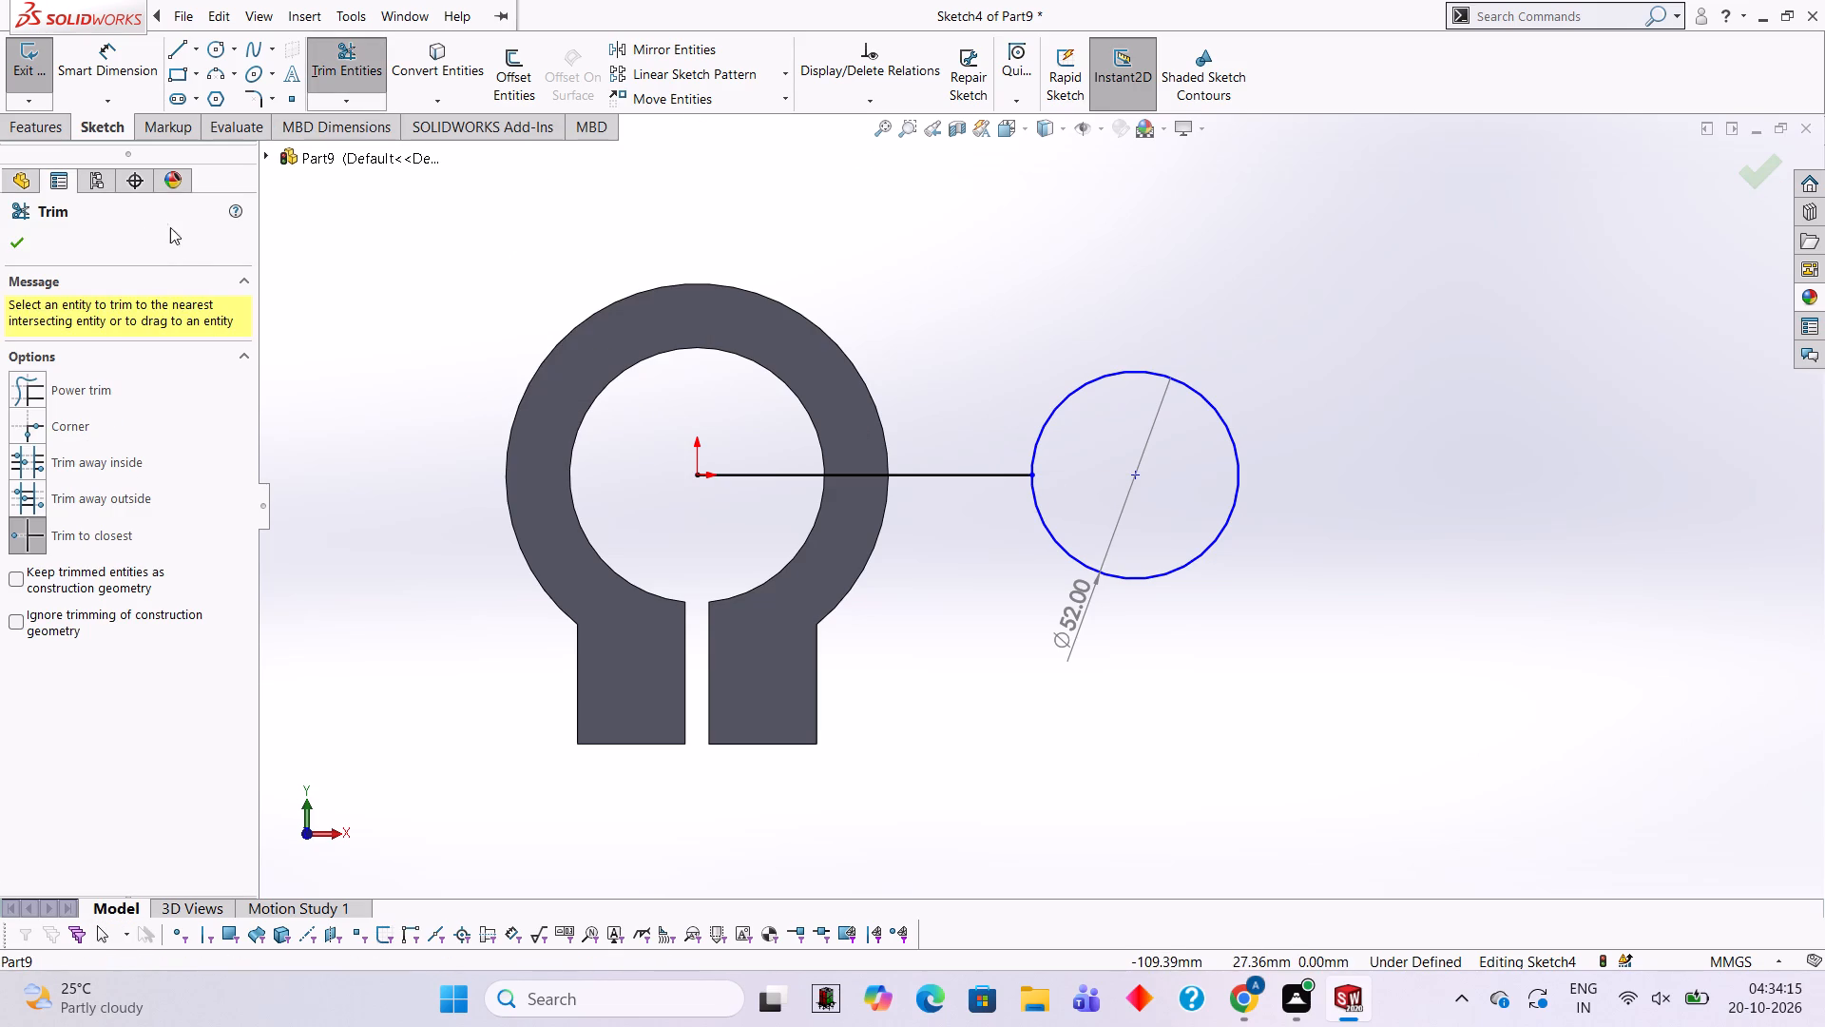
Extrude the 52 mm circle region 40 mm, with the direction reversed to run alongside the ring's thickness.
click(45, 120)
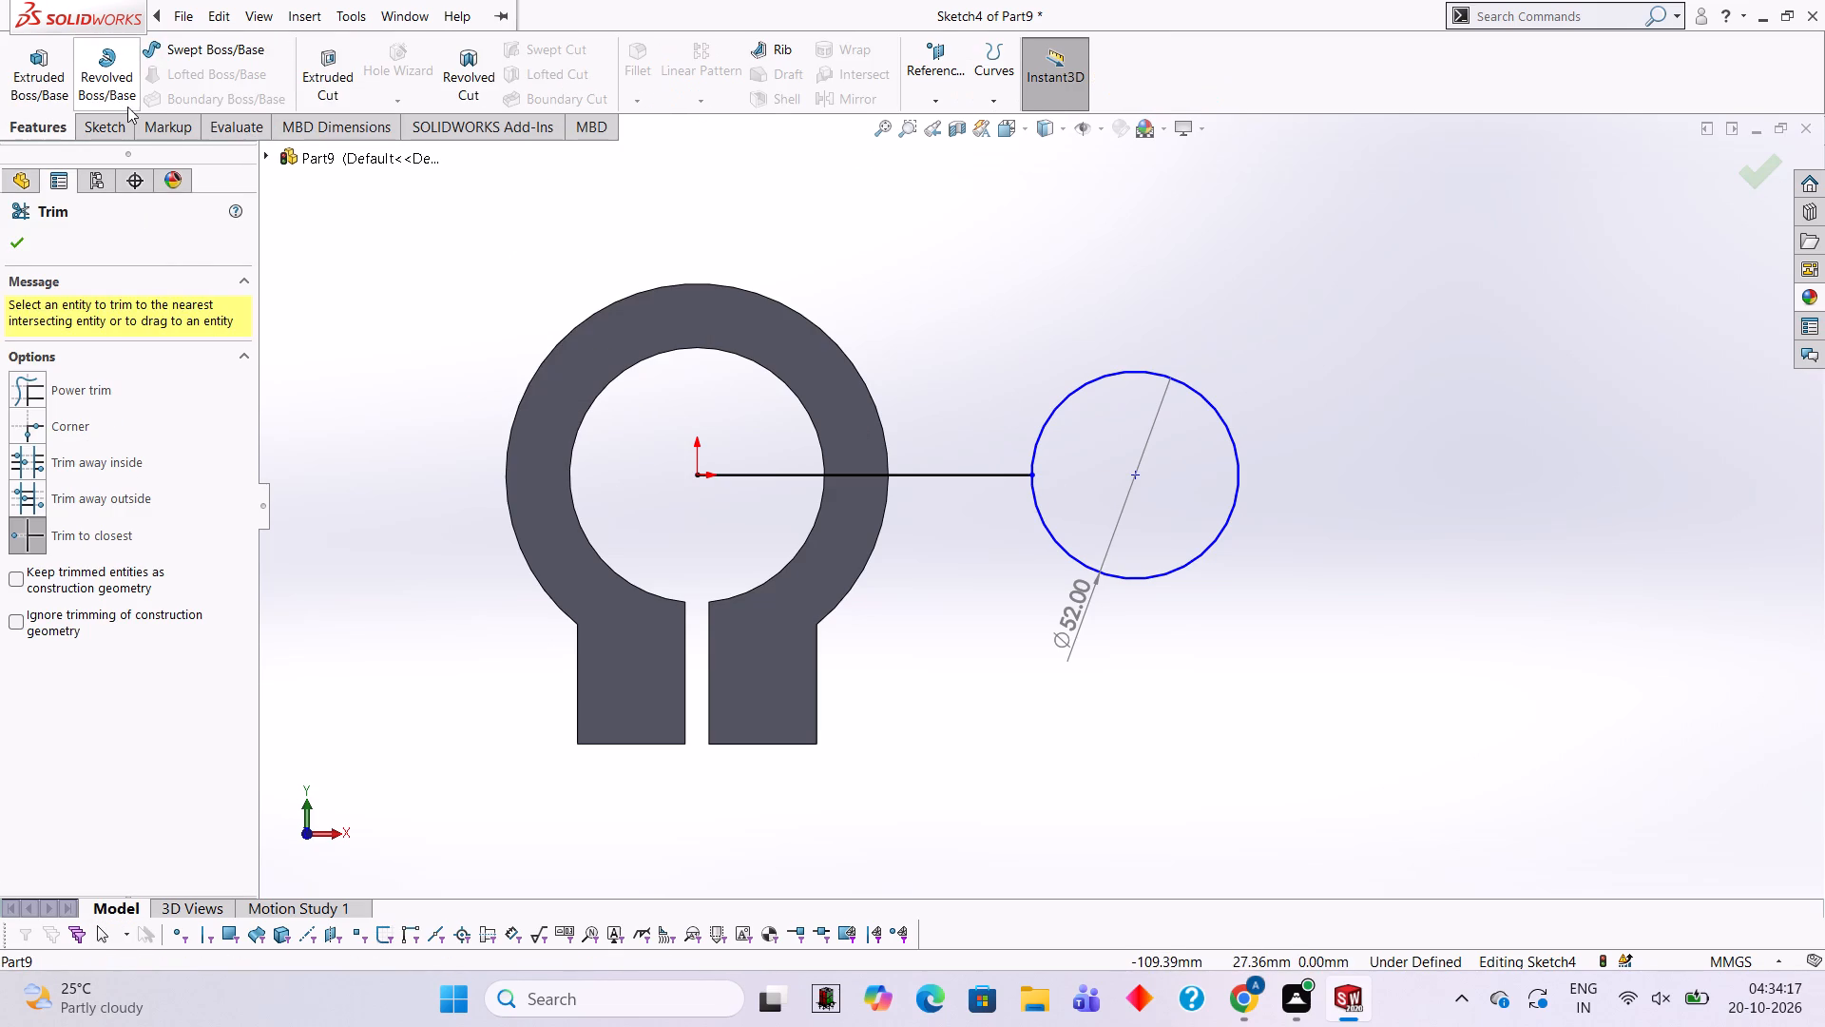
click(33, 55)
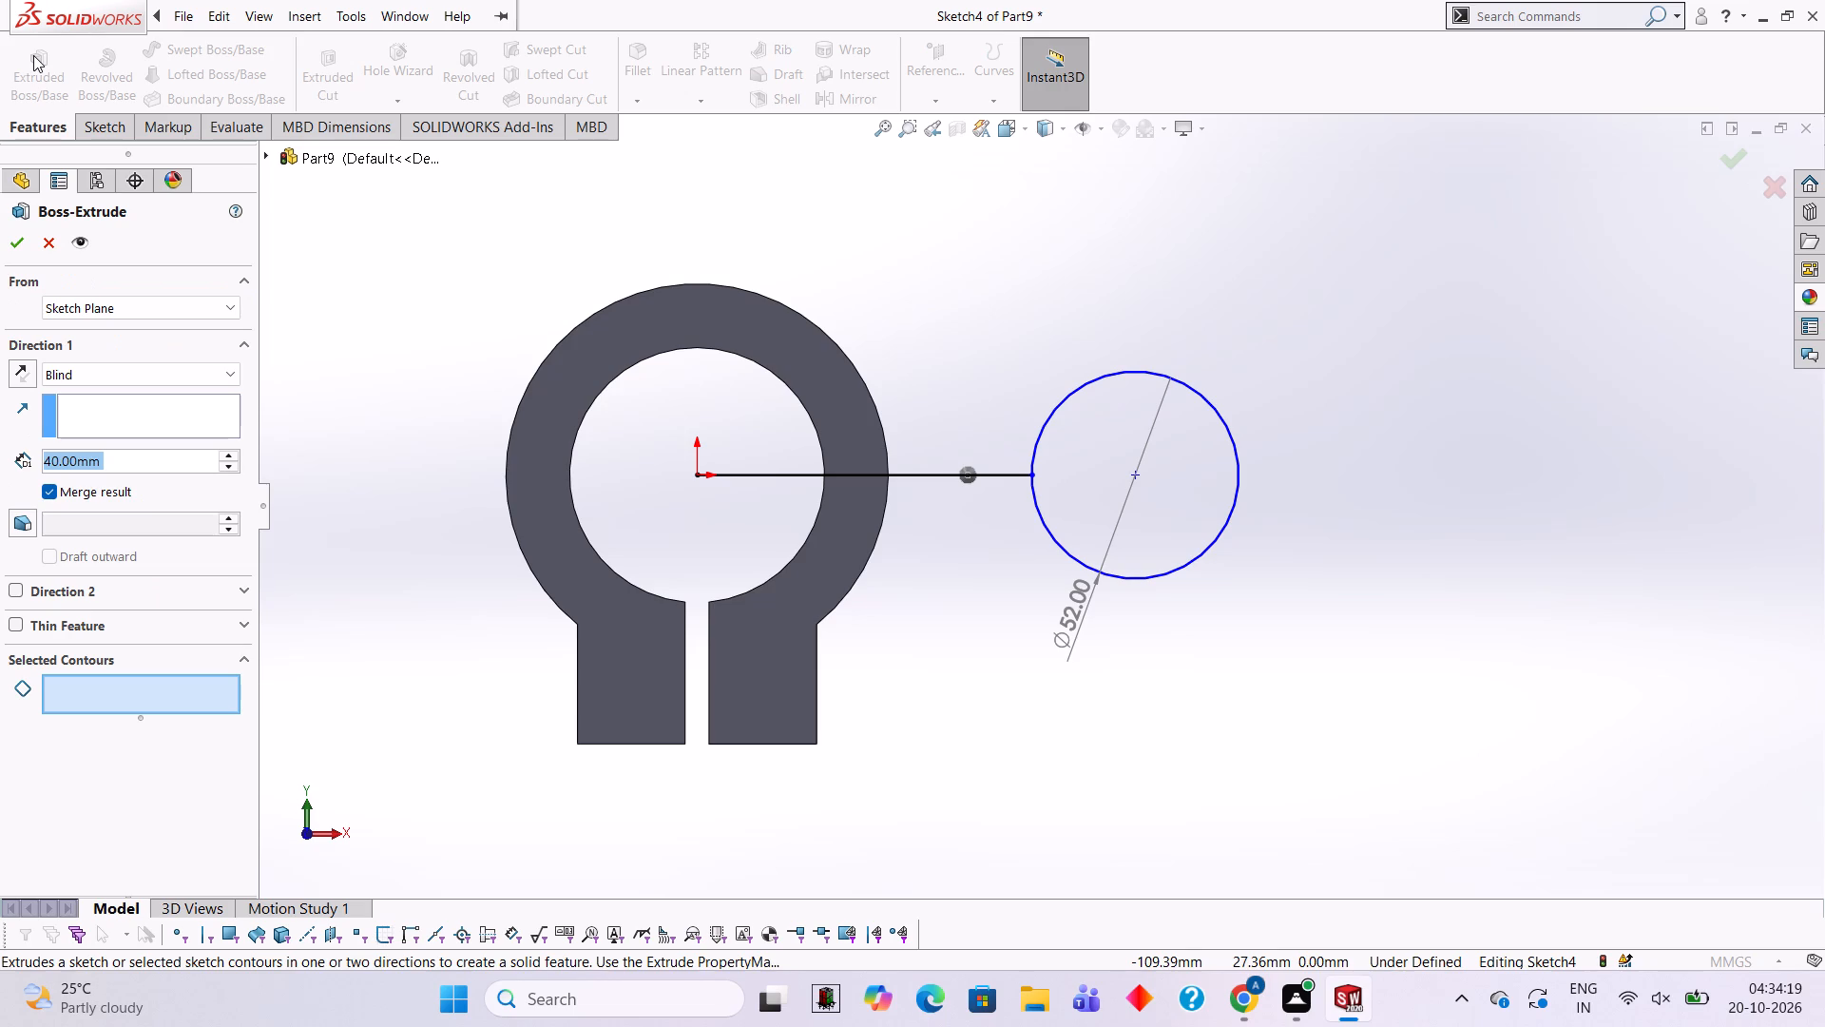
click(1066, 485)
middle_drag(1029, 303, 1046, 329)
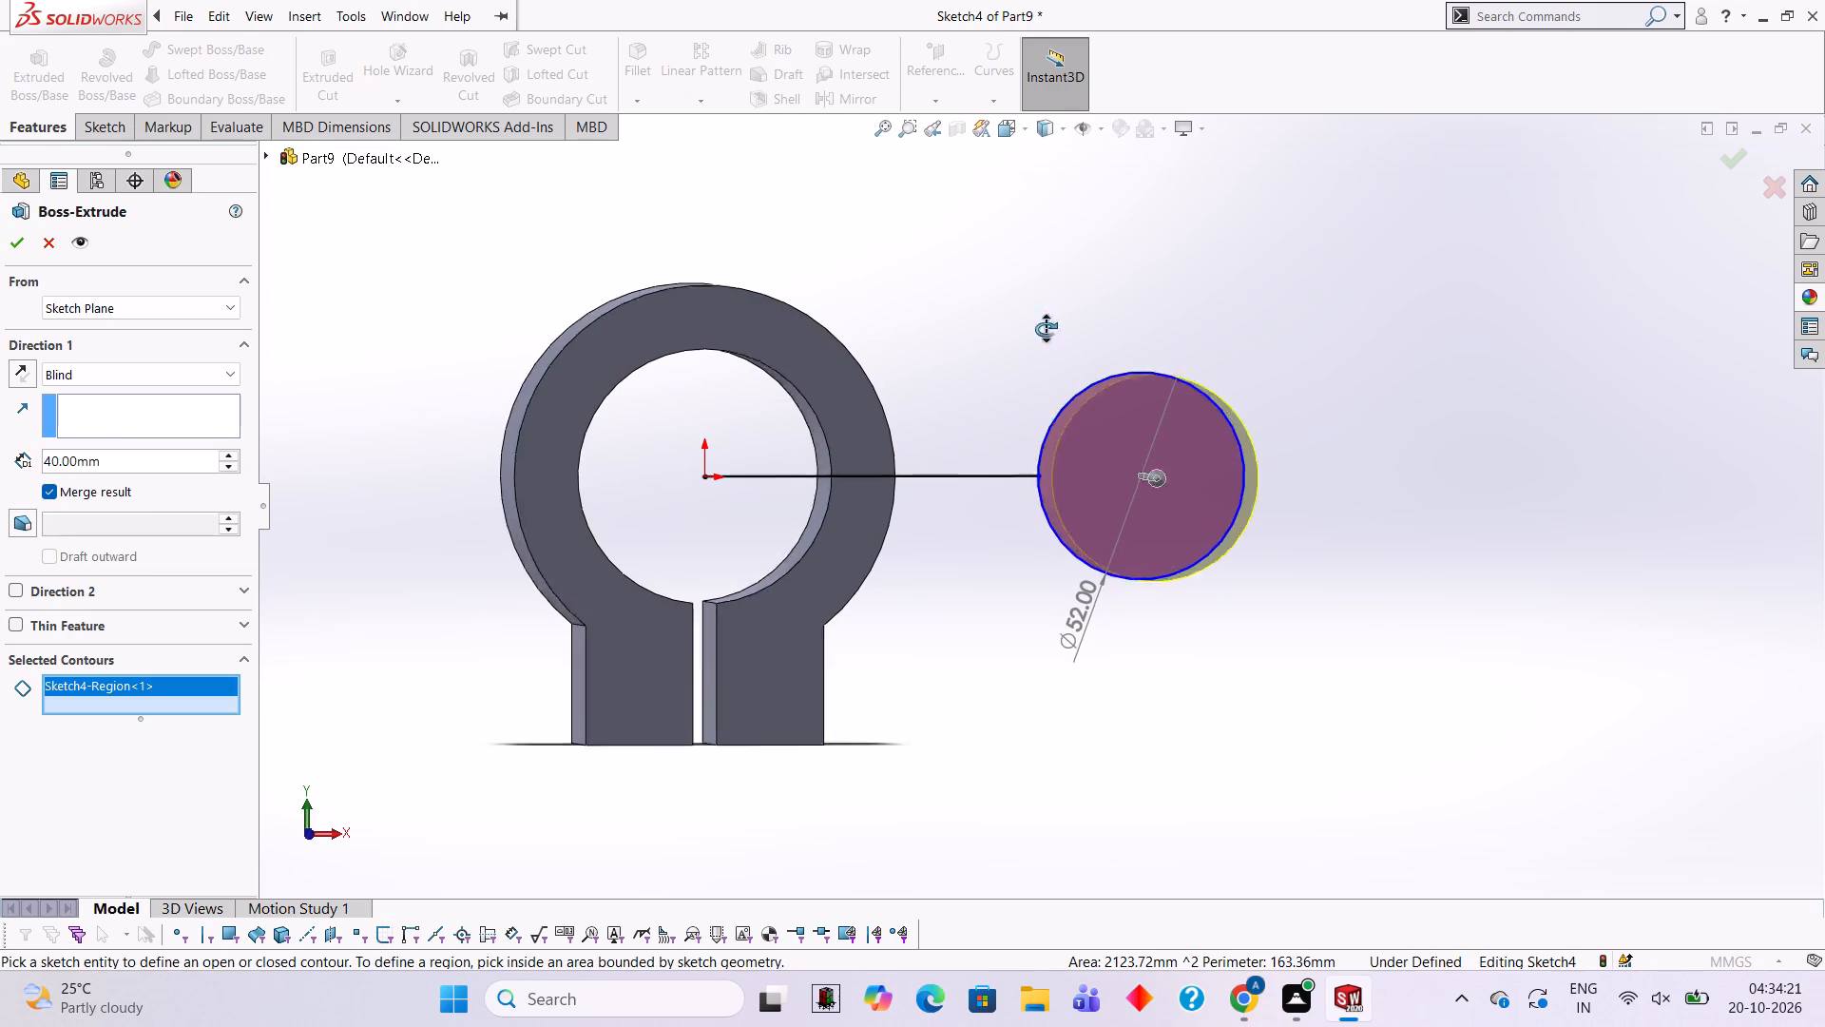
middle_drag(1046, 329, 1056, 465)
click(19, 367)
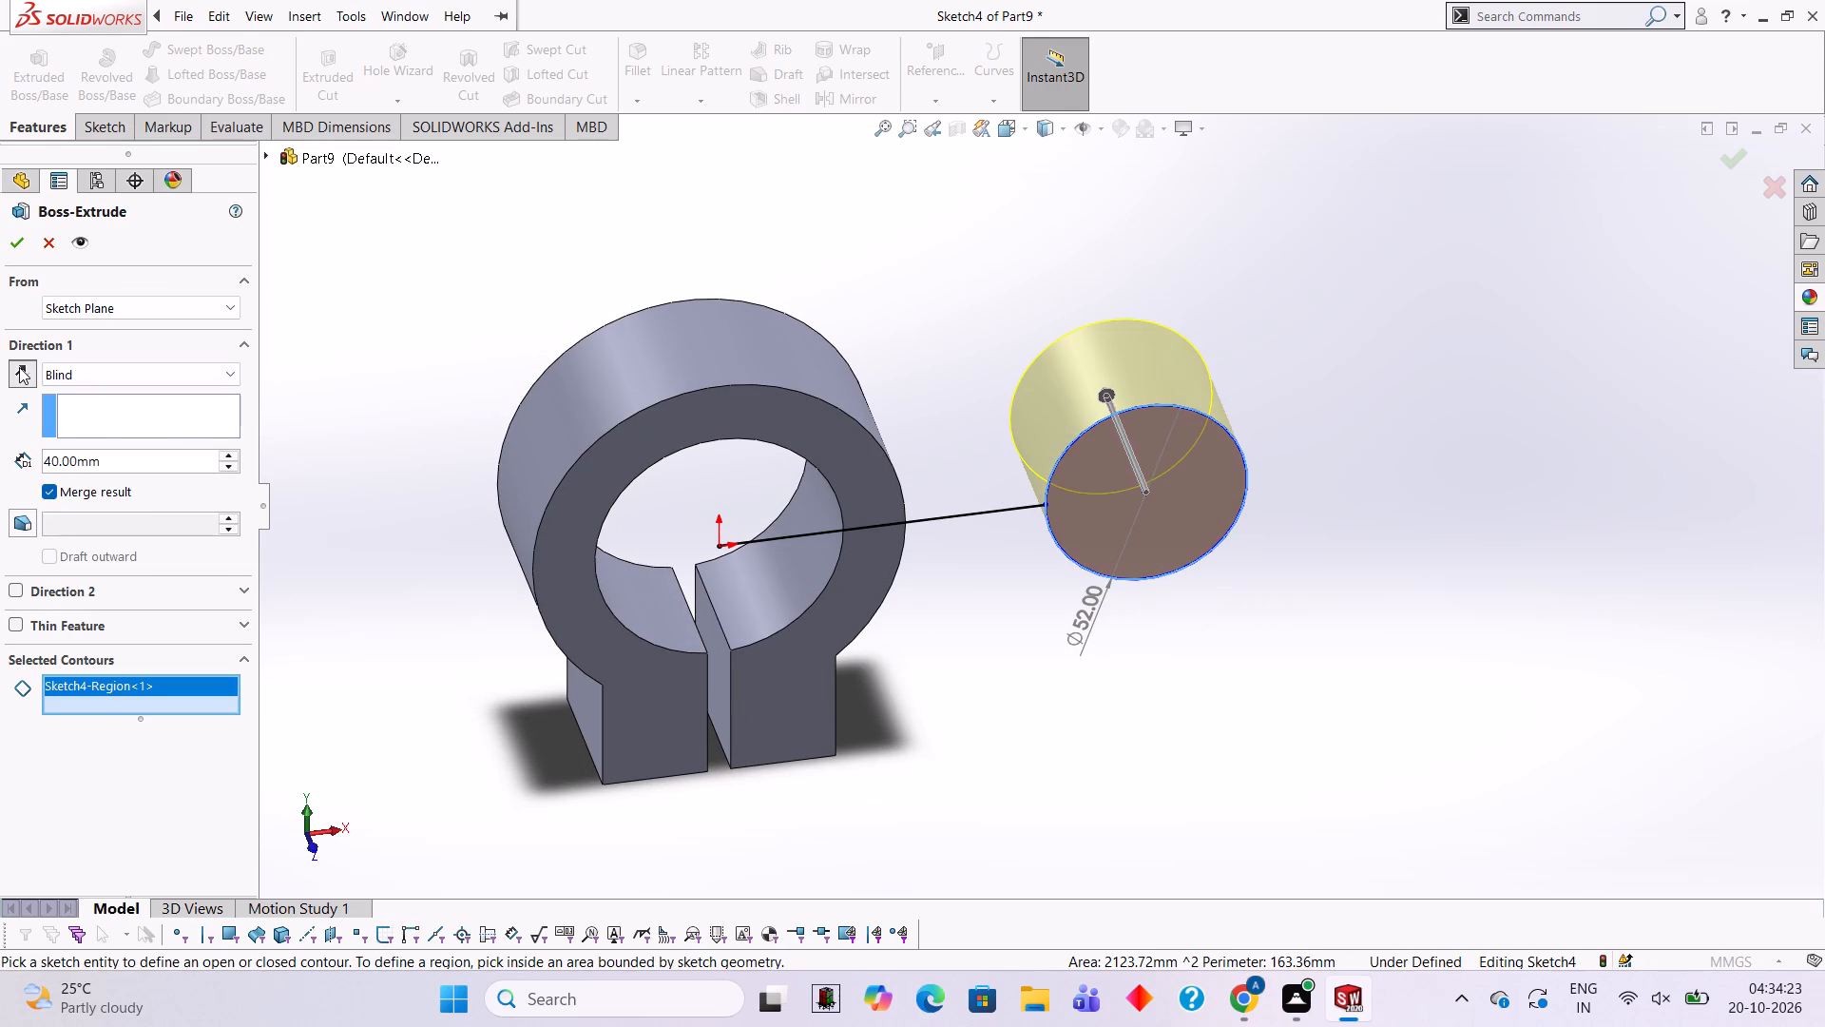
click(15, 241)
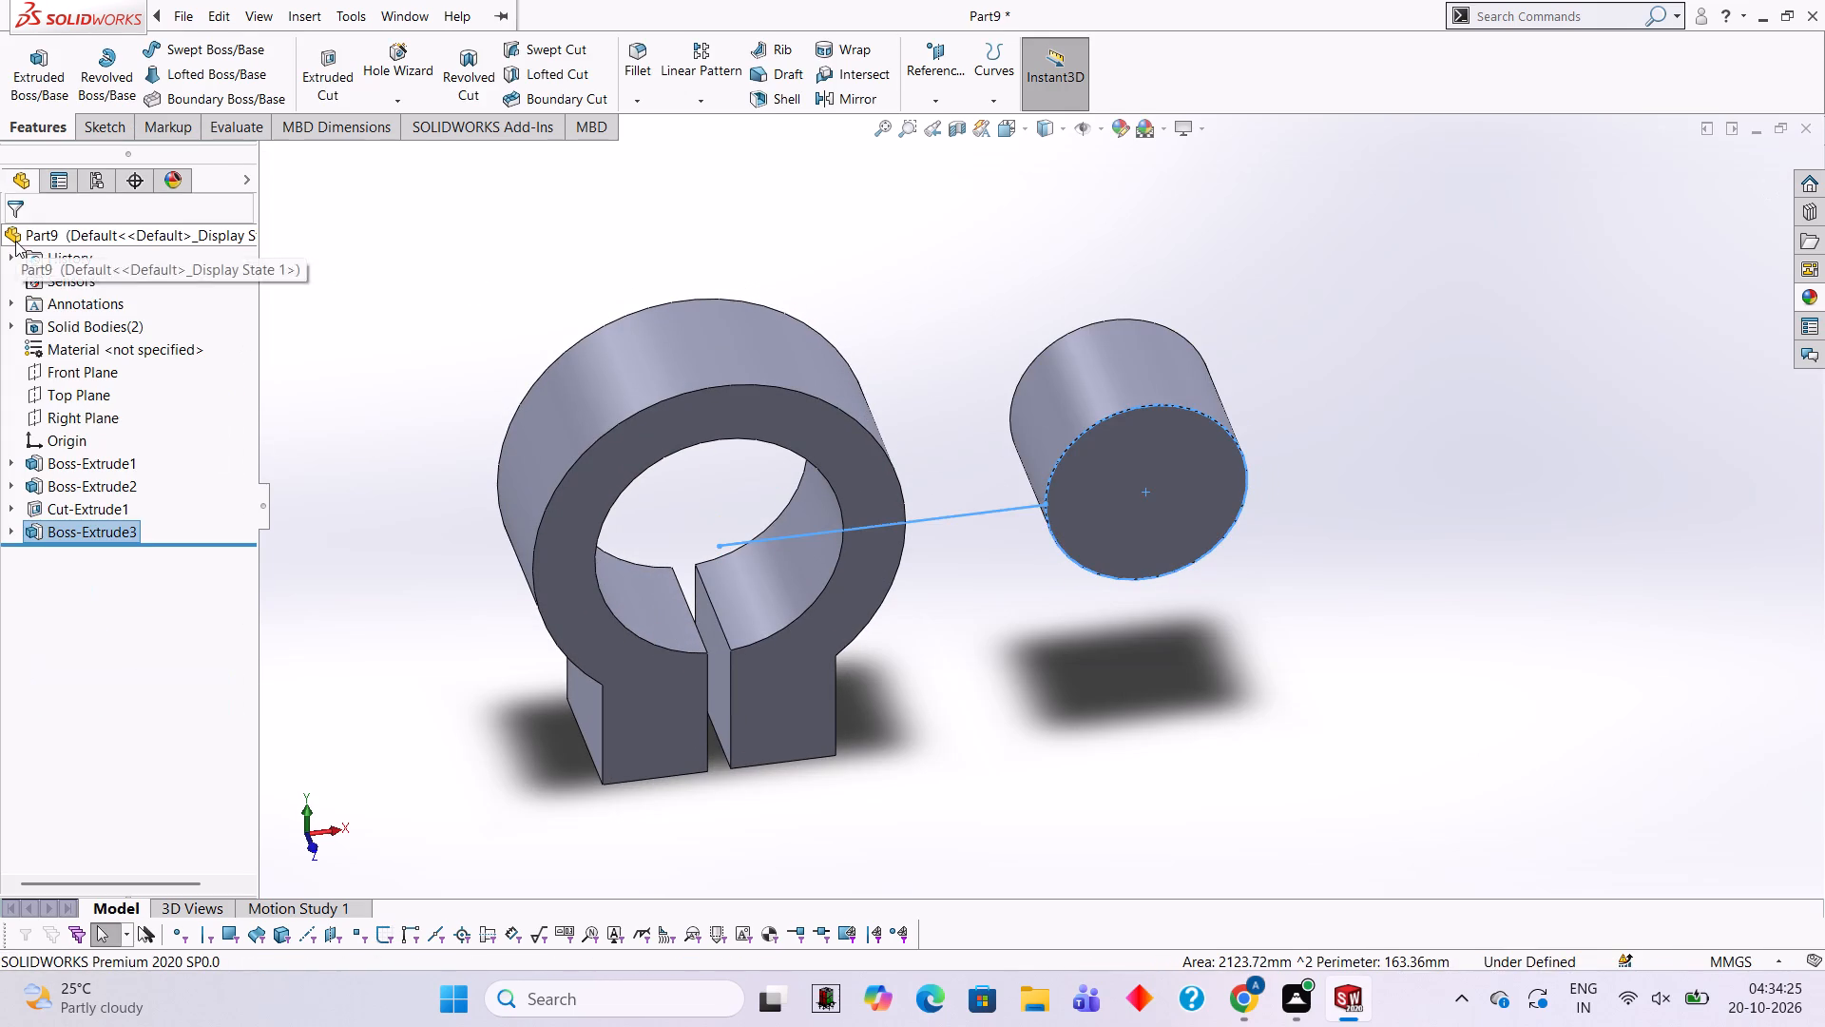
click(415, 320)
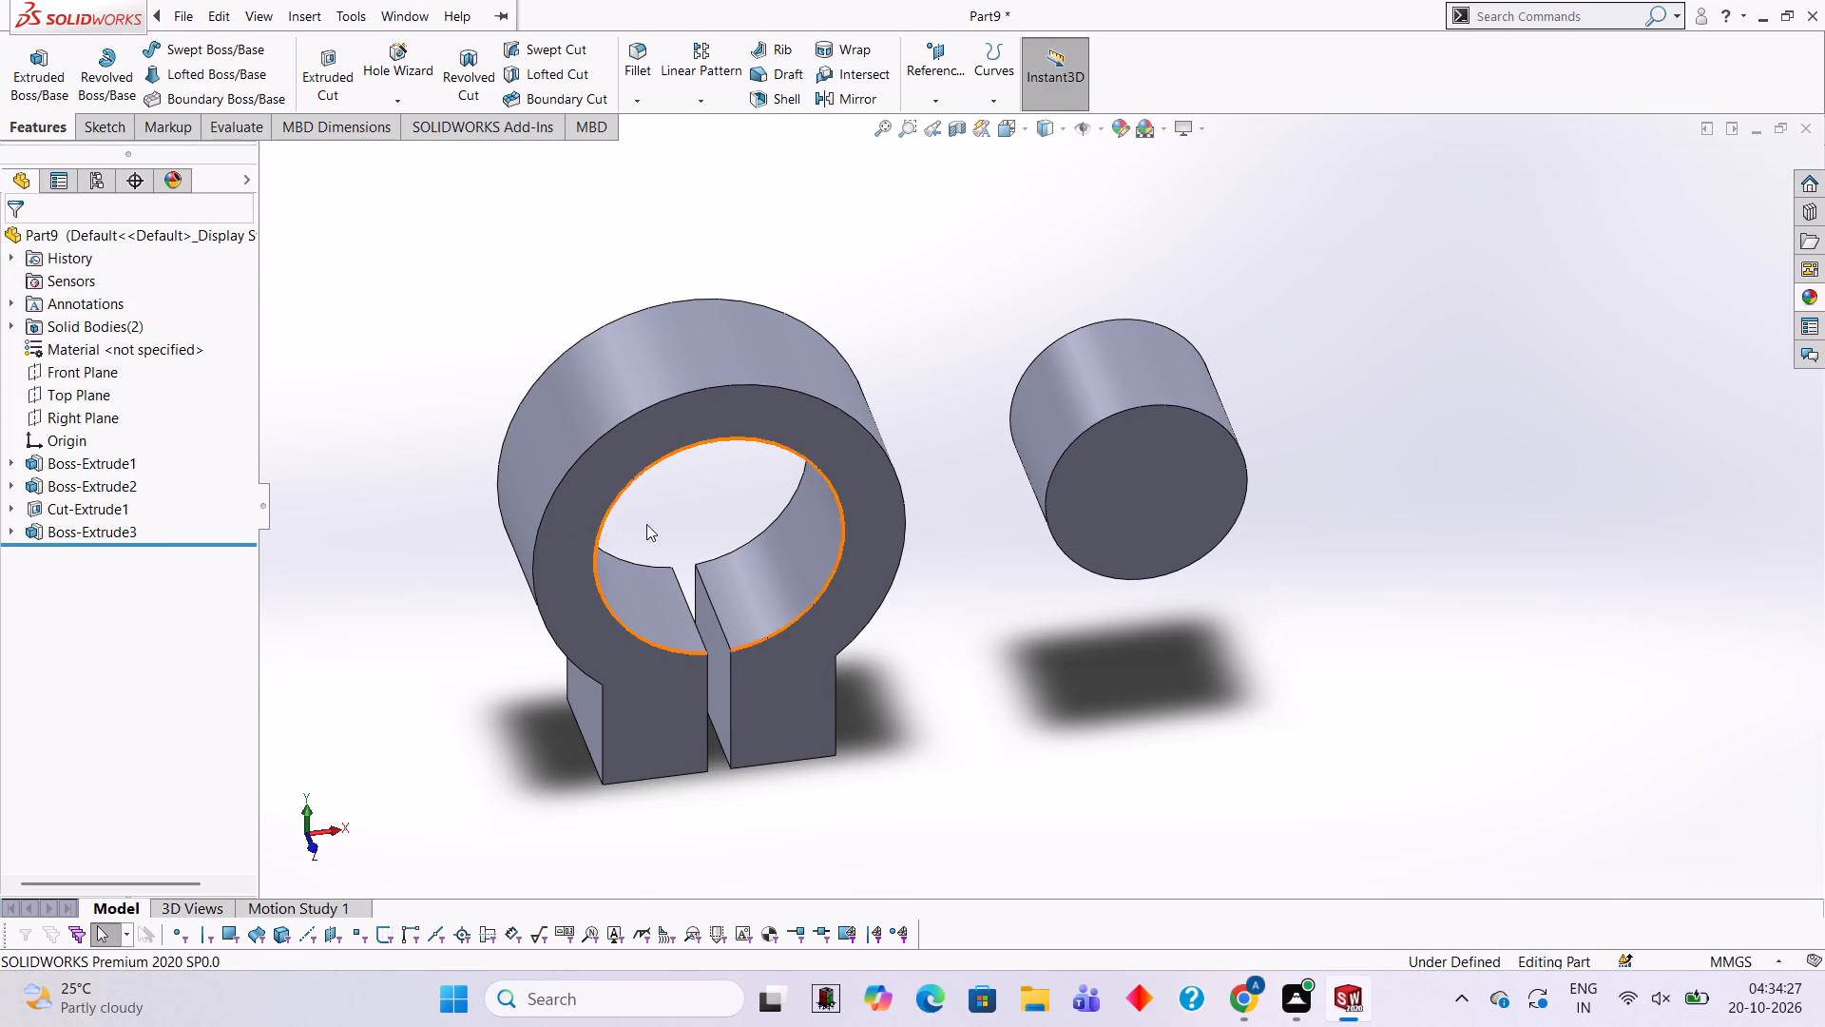
Start a new sketch on the 52 mm cylinder's front face and view it straight on.
middle_drag(862, 507, 816, 479)
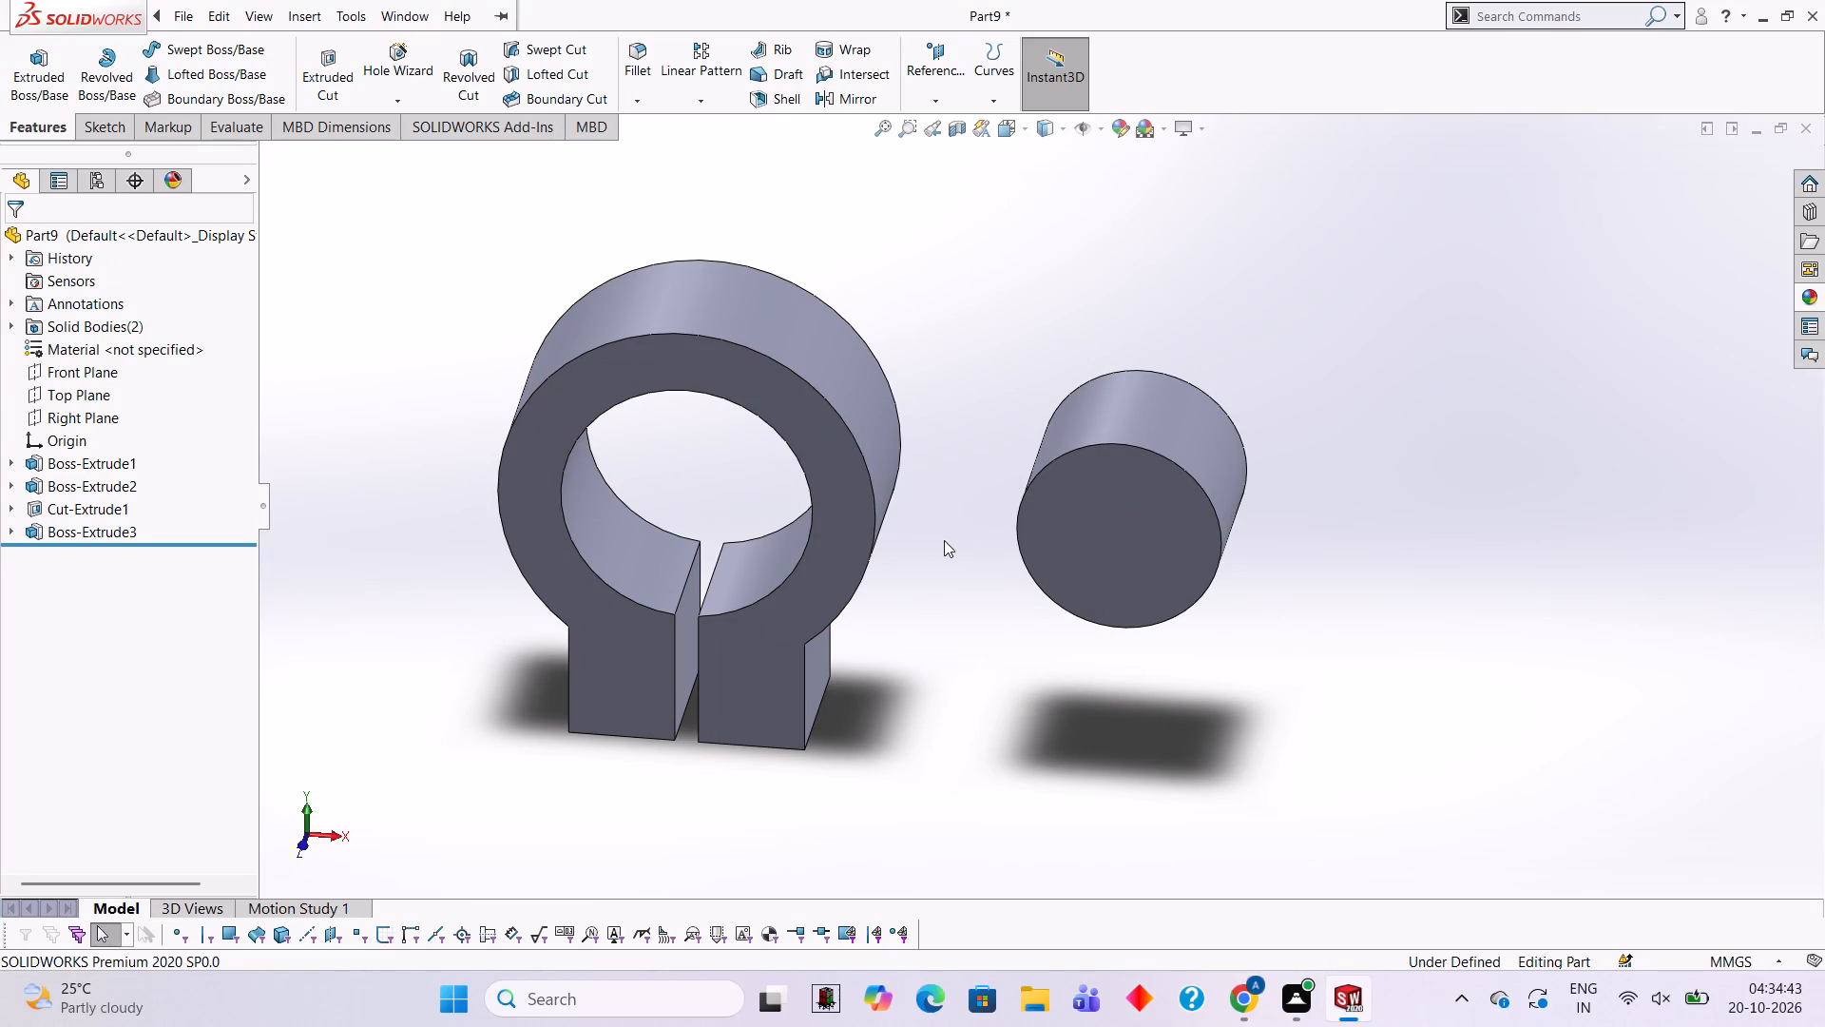
click(1086, 527)
click(1179, 477)
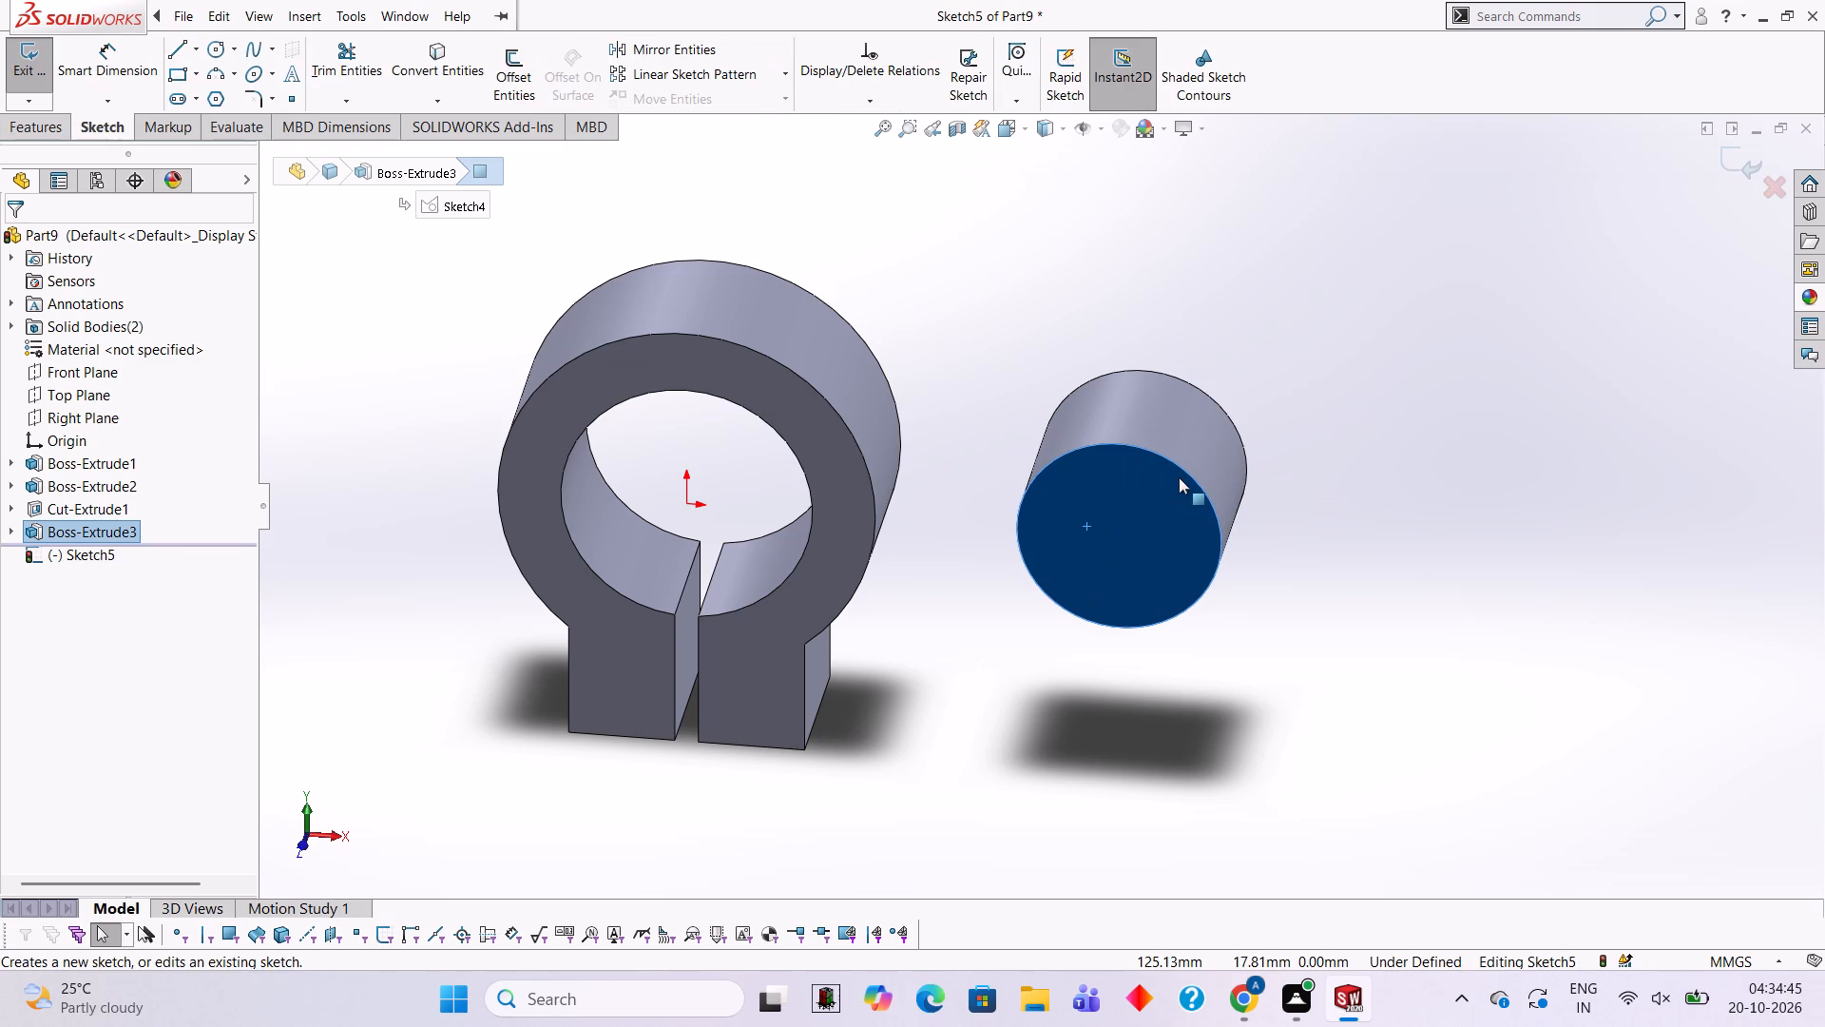
key(ctrl+8)
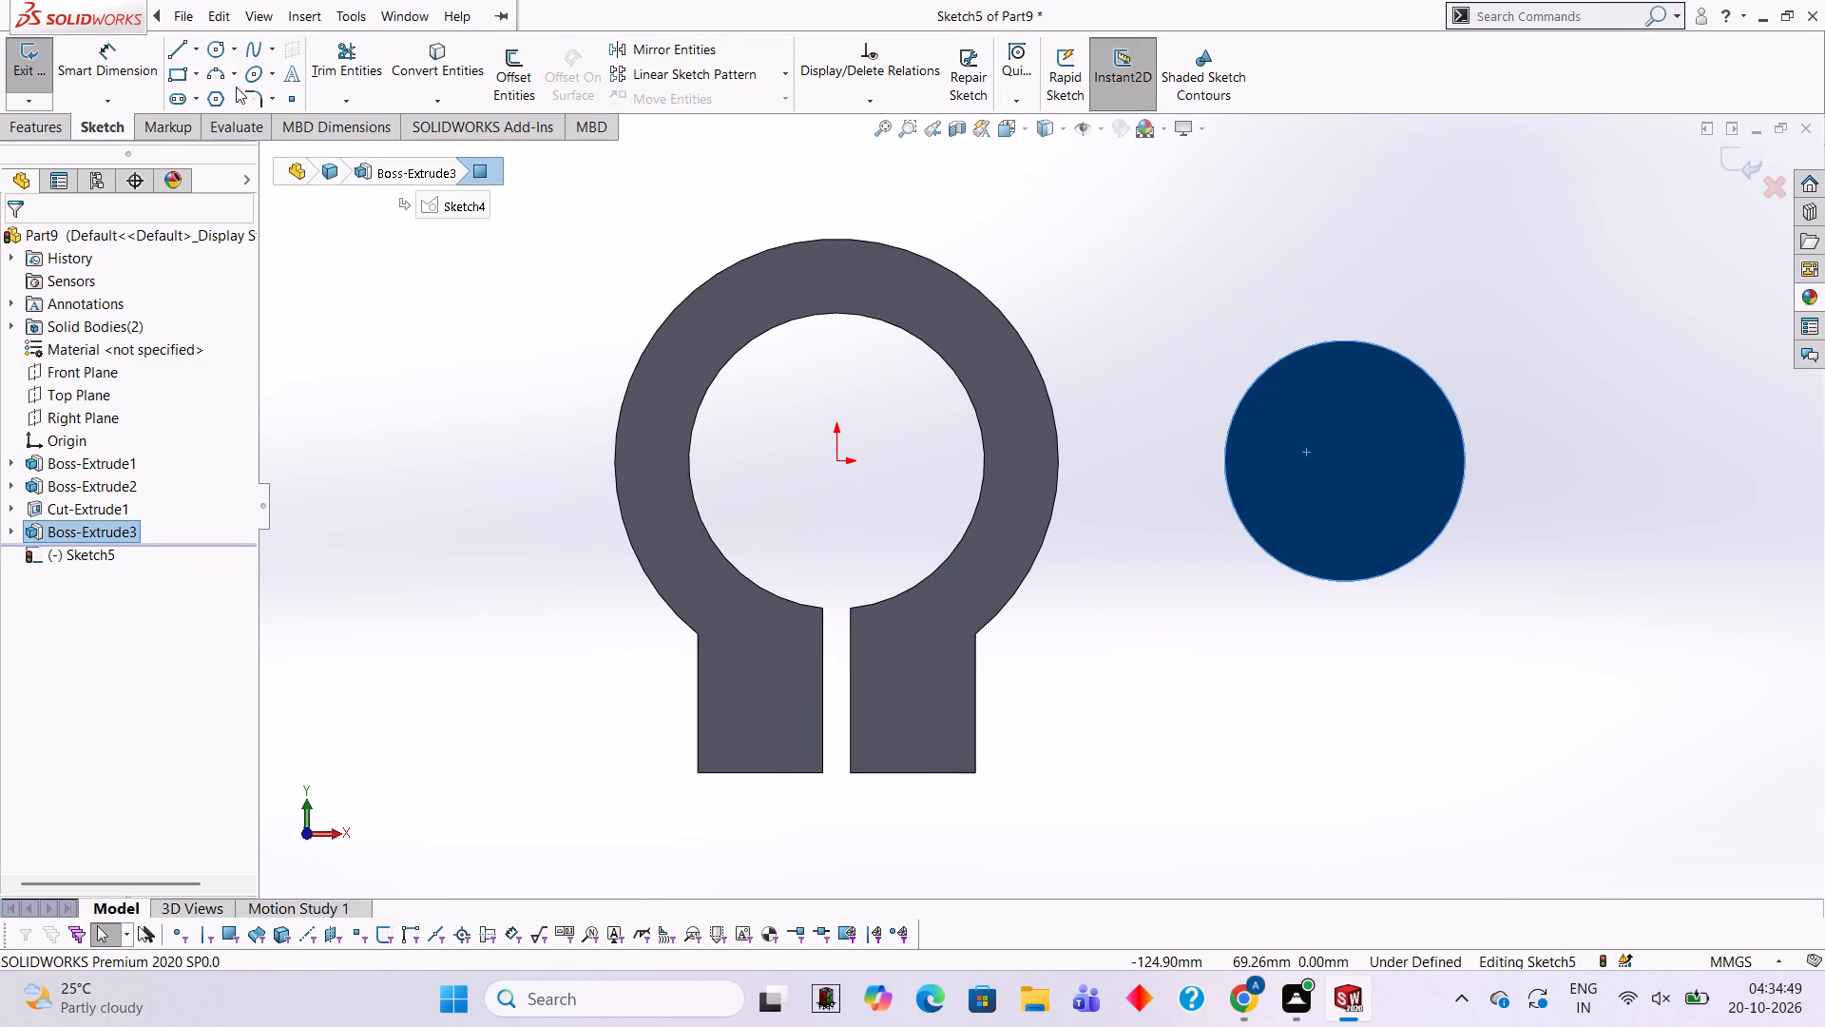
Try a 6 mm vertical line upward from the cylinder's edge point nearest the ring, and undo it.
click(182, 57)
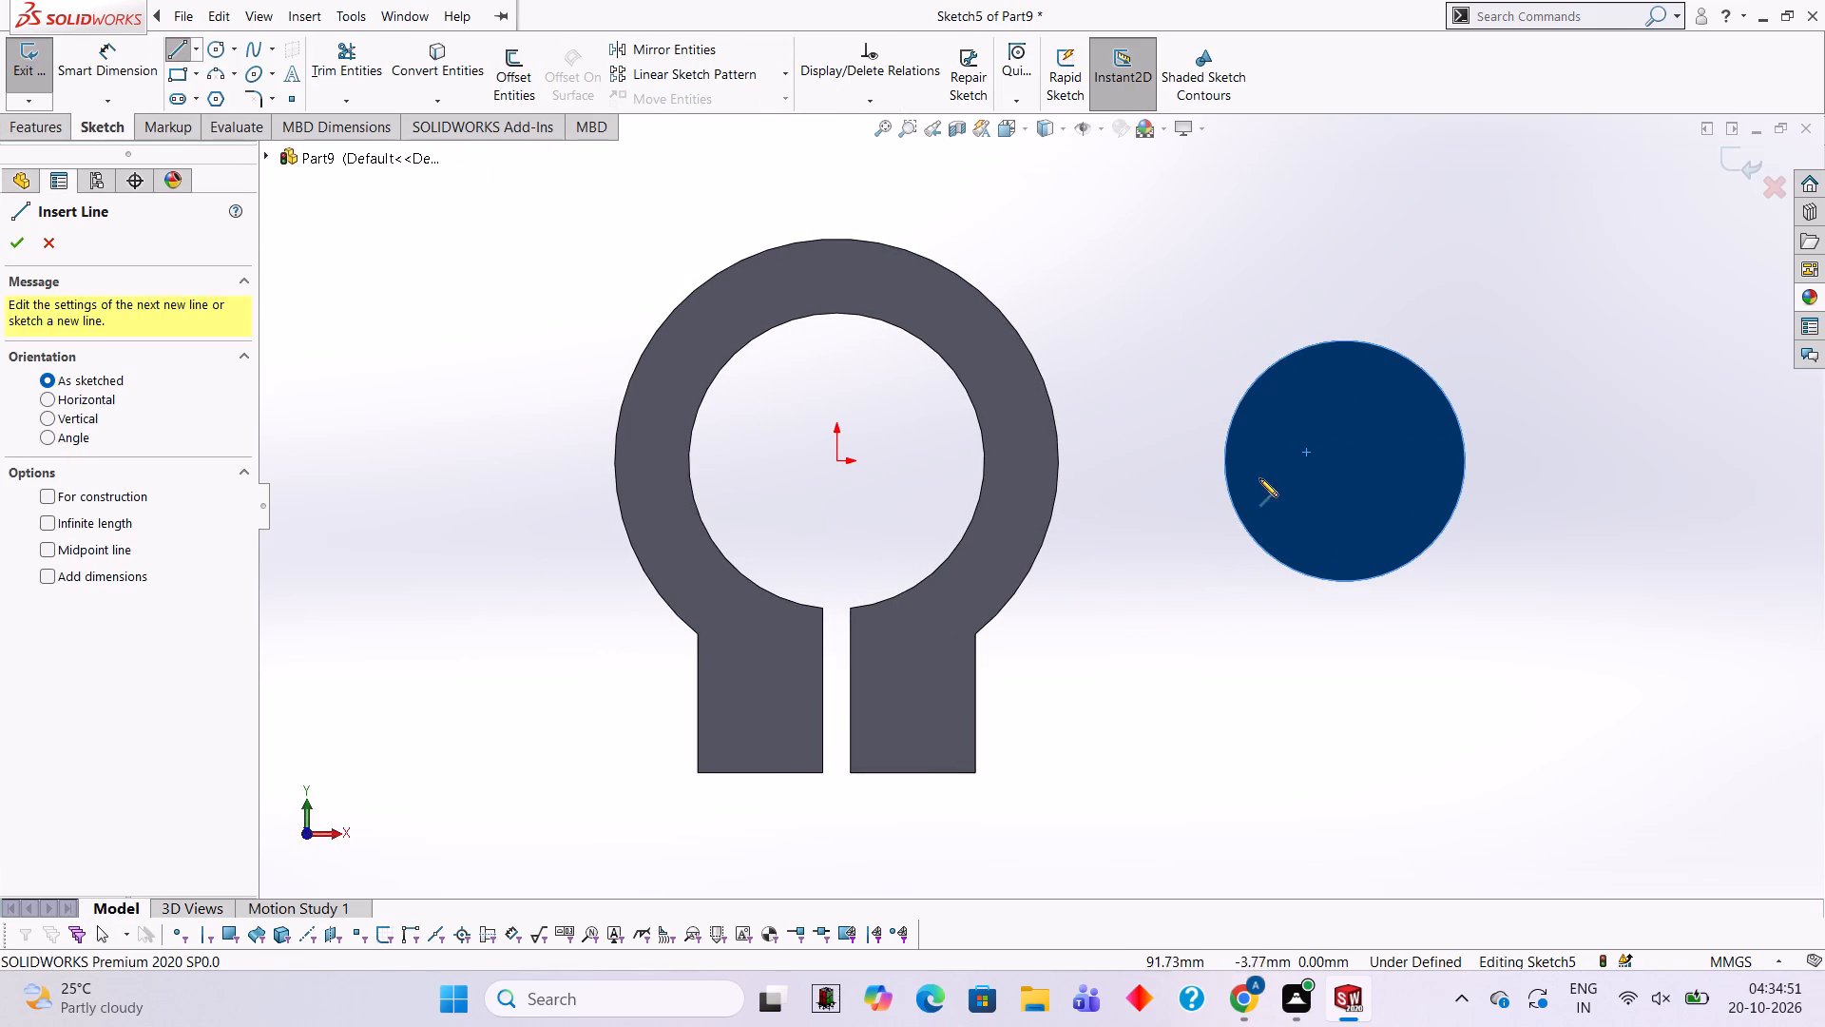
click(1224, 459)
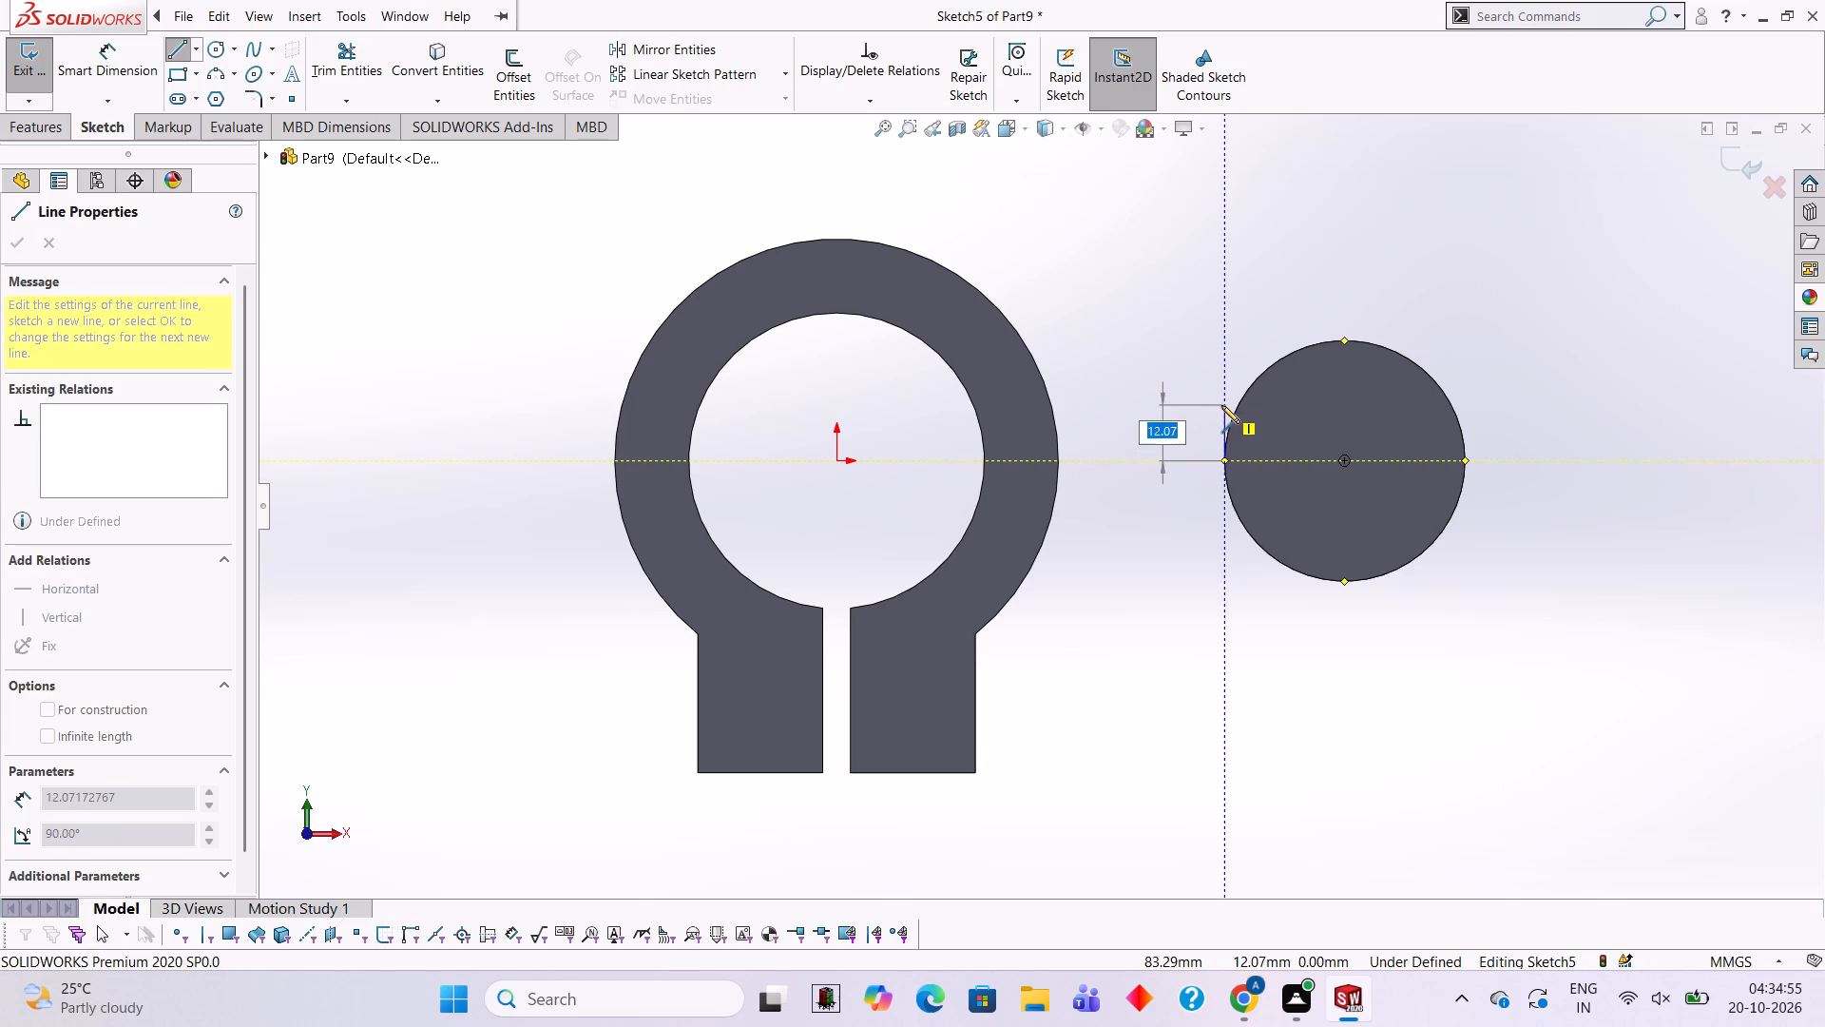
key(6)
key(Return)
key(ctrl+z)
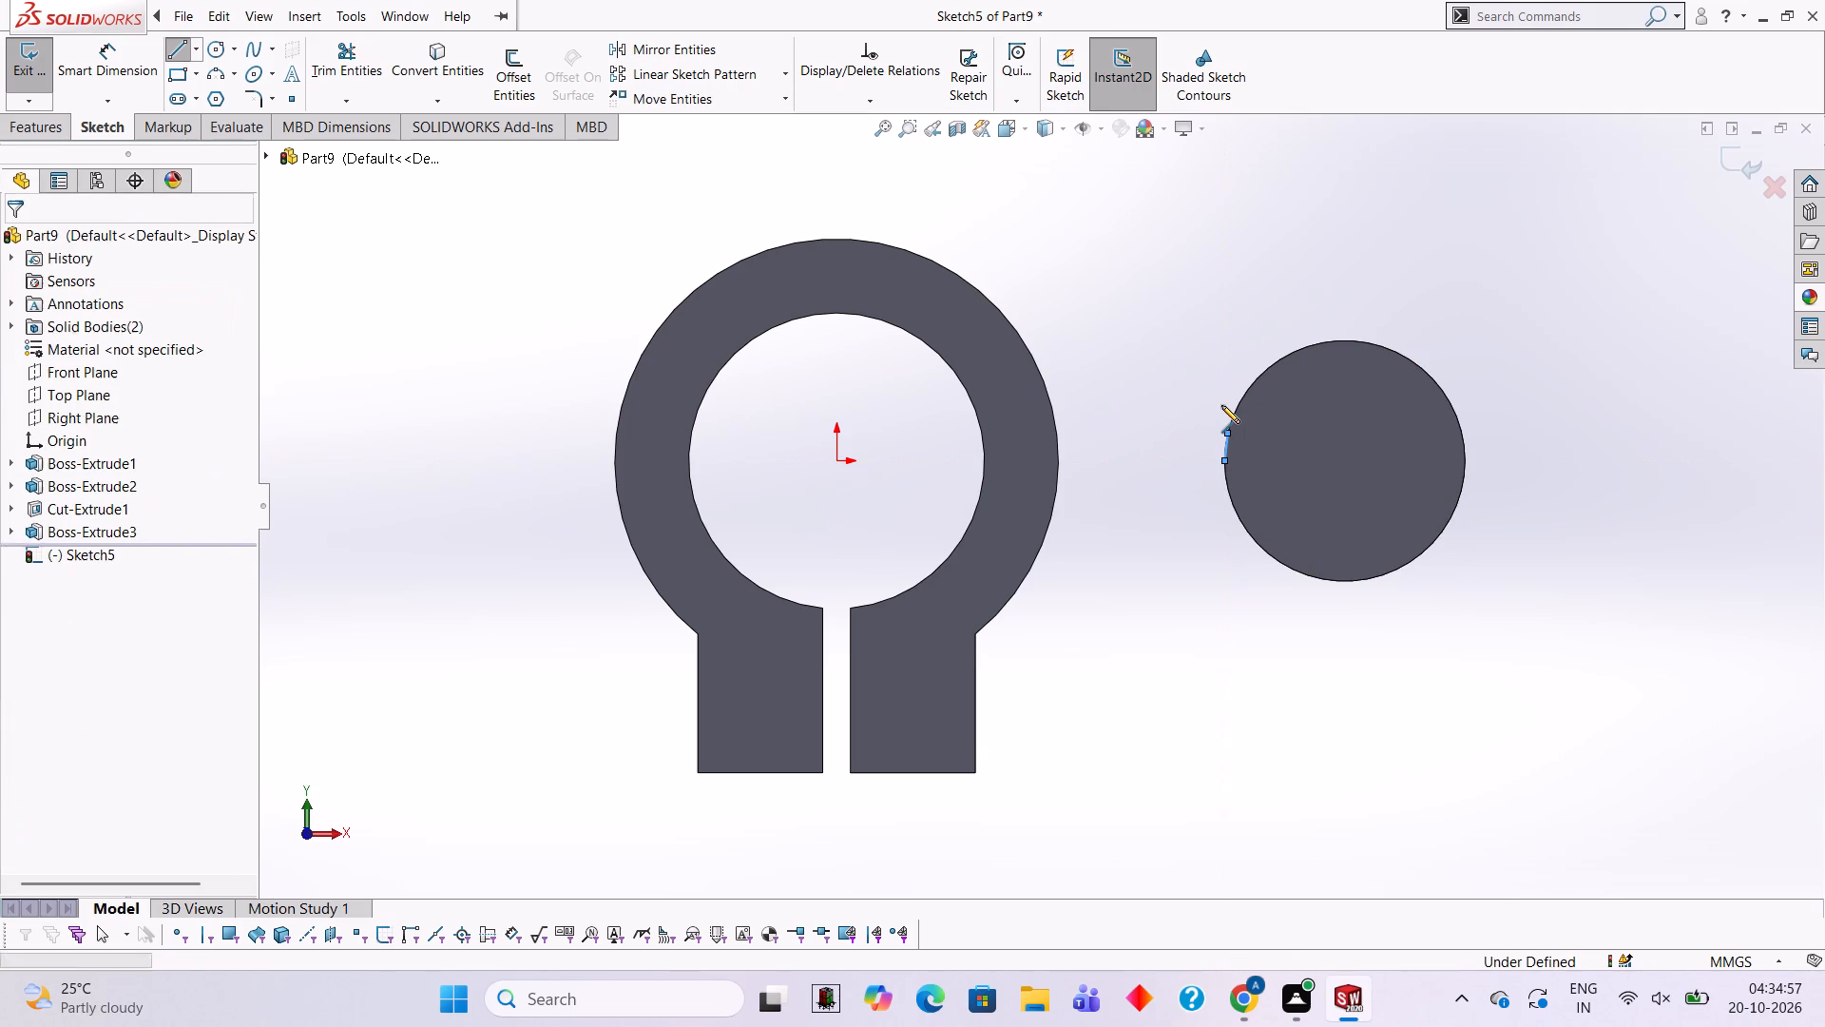
Sketch a 12 mm vertical line upward from the 52 mm cylinder's edge point nearest the ring.
click(184, 41)
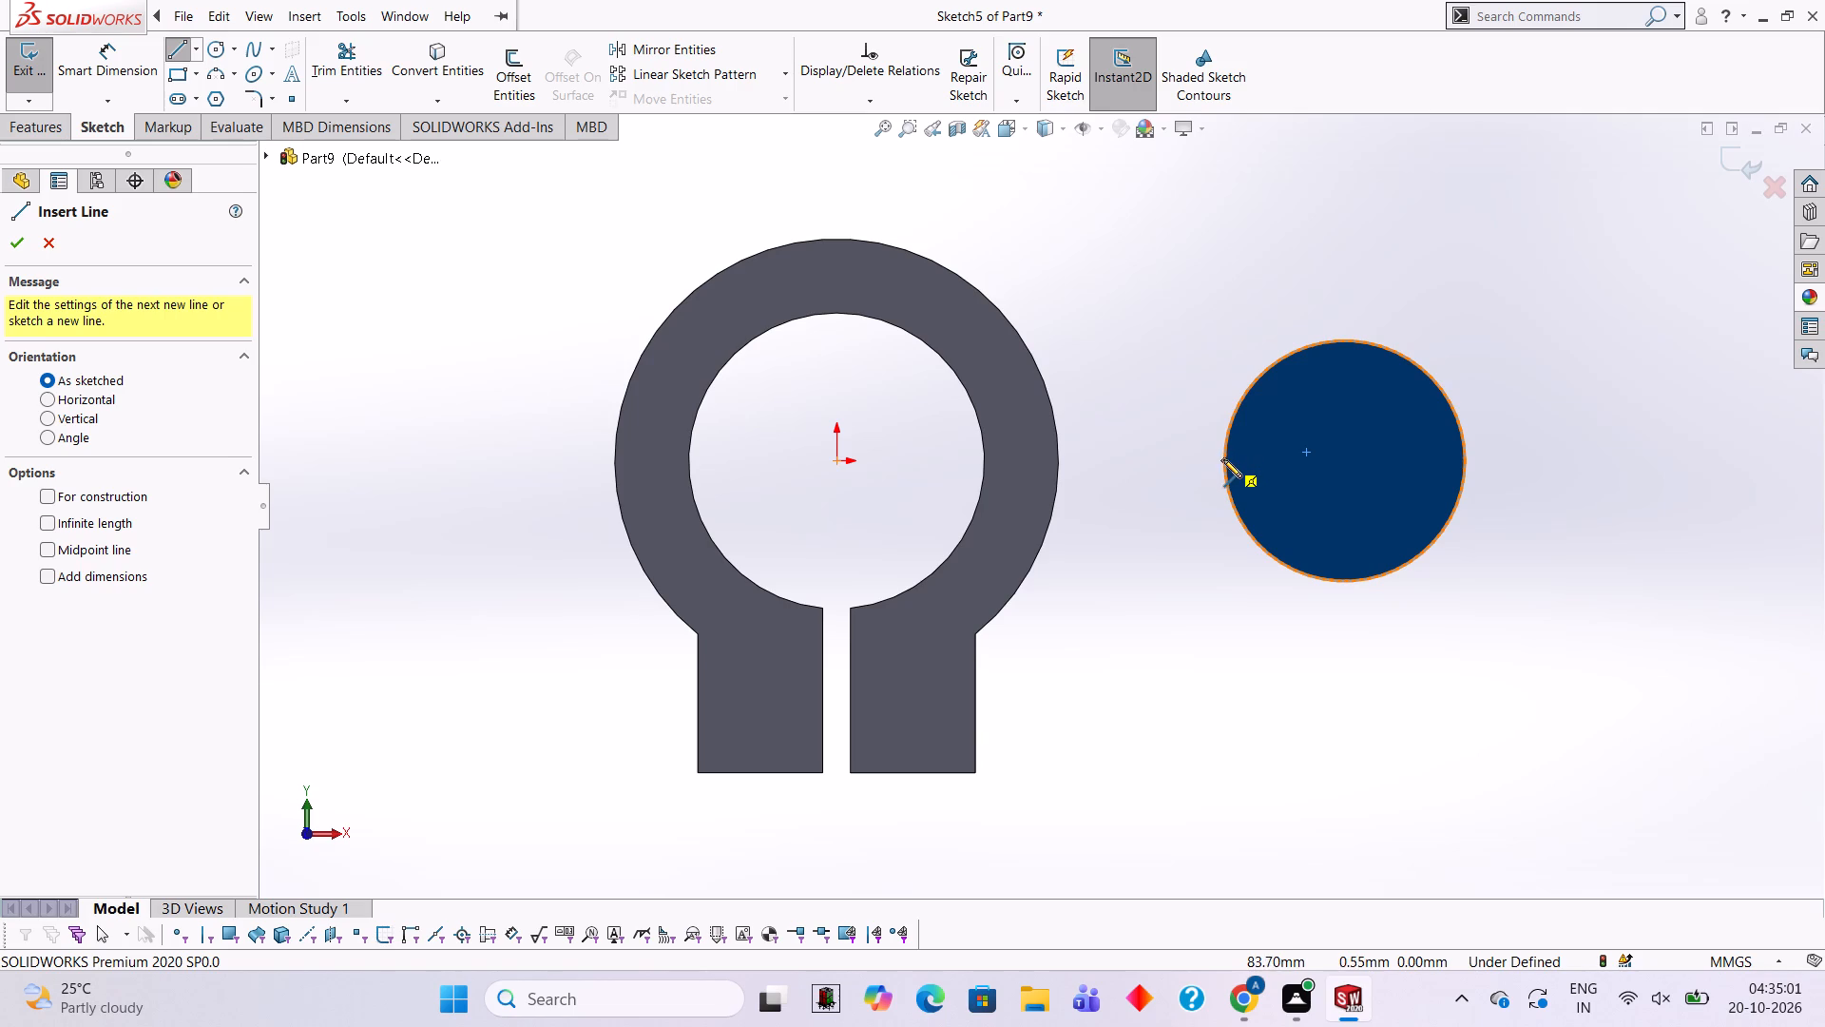
click(1227, 461)
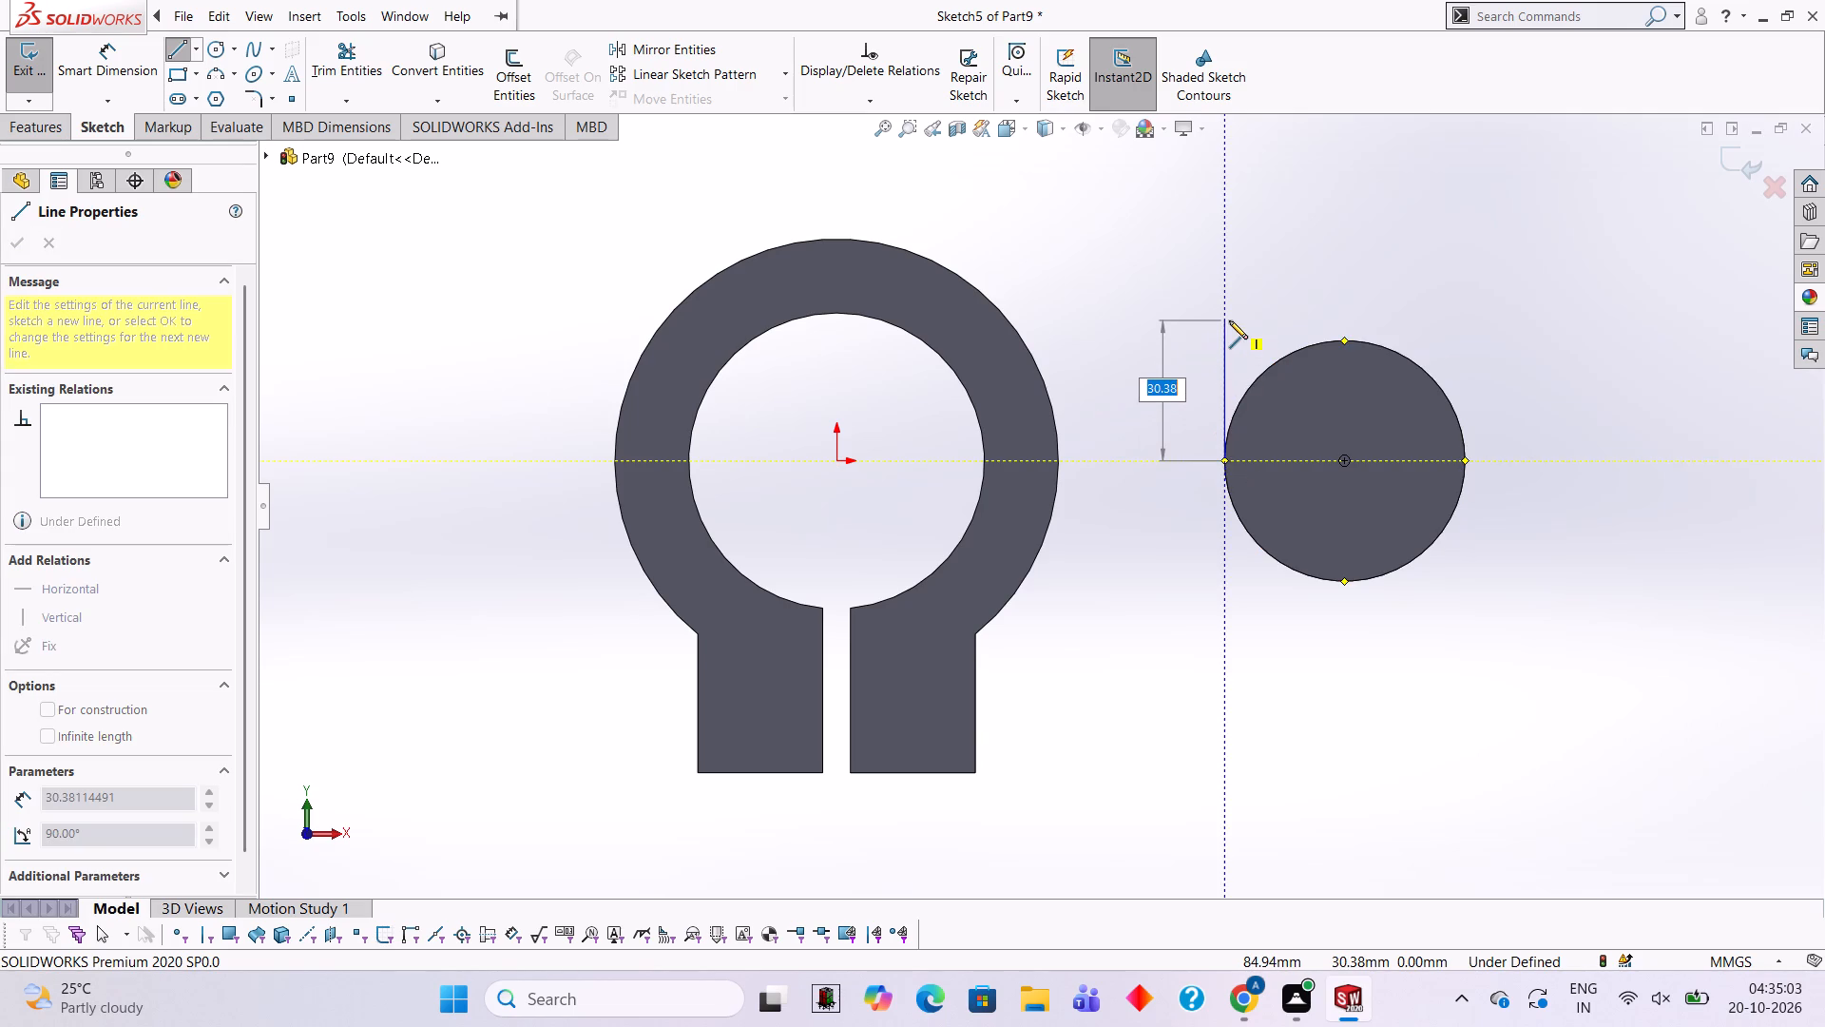
text(12)
key(Return)
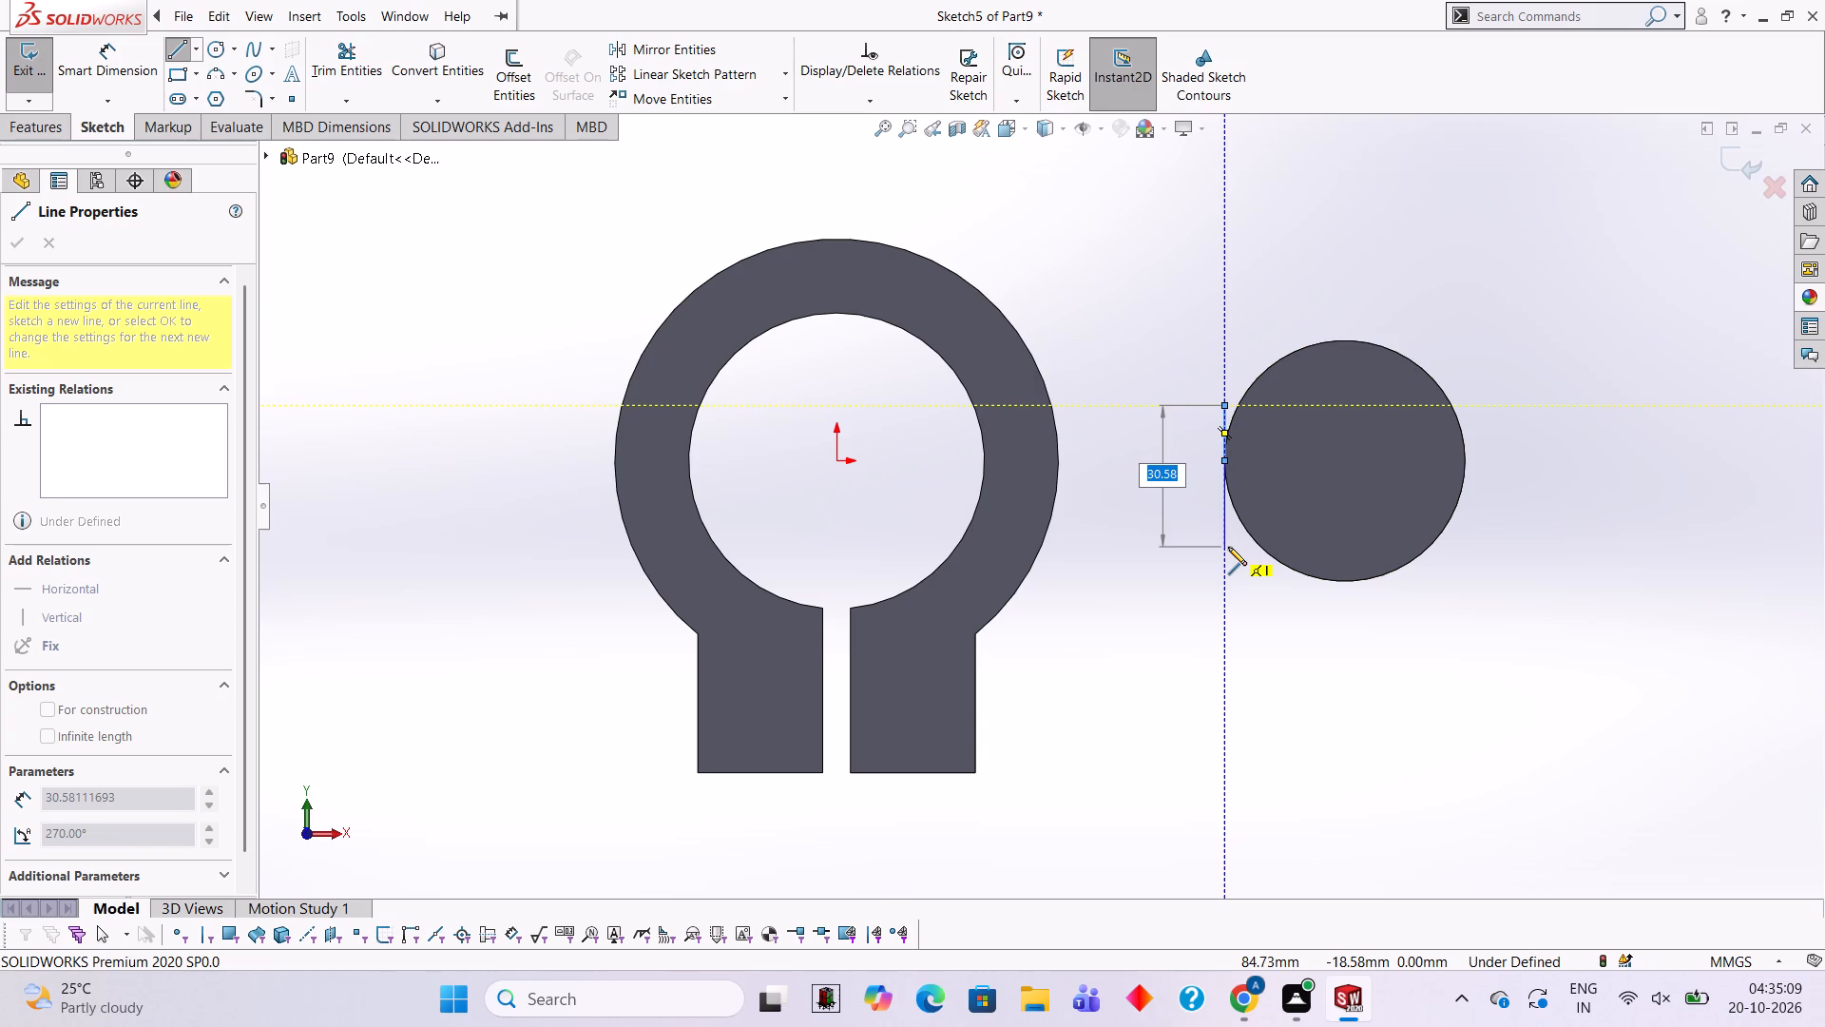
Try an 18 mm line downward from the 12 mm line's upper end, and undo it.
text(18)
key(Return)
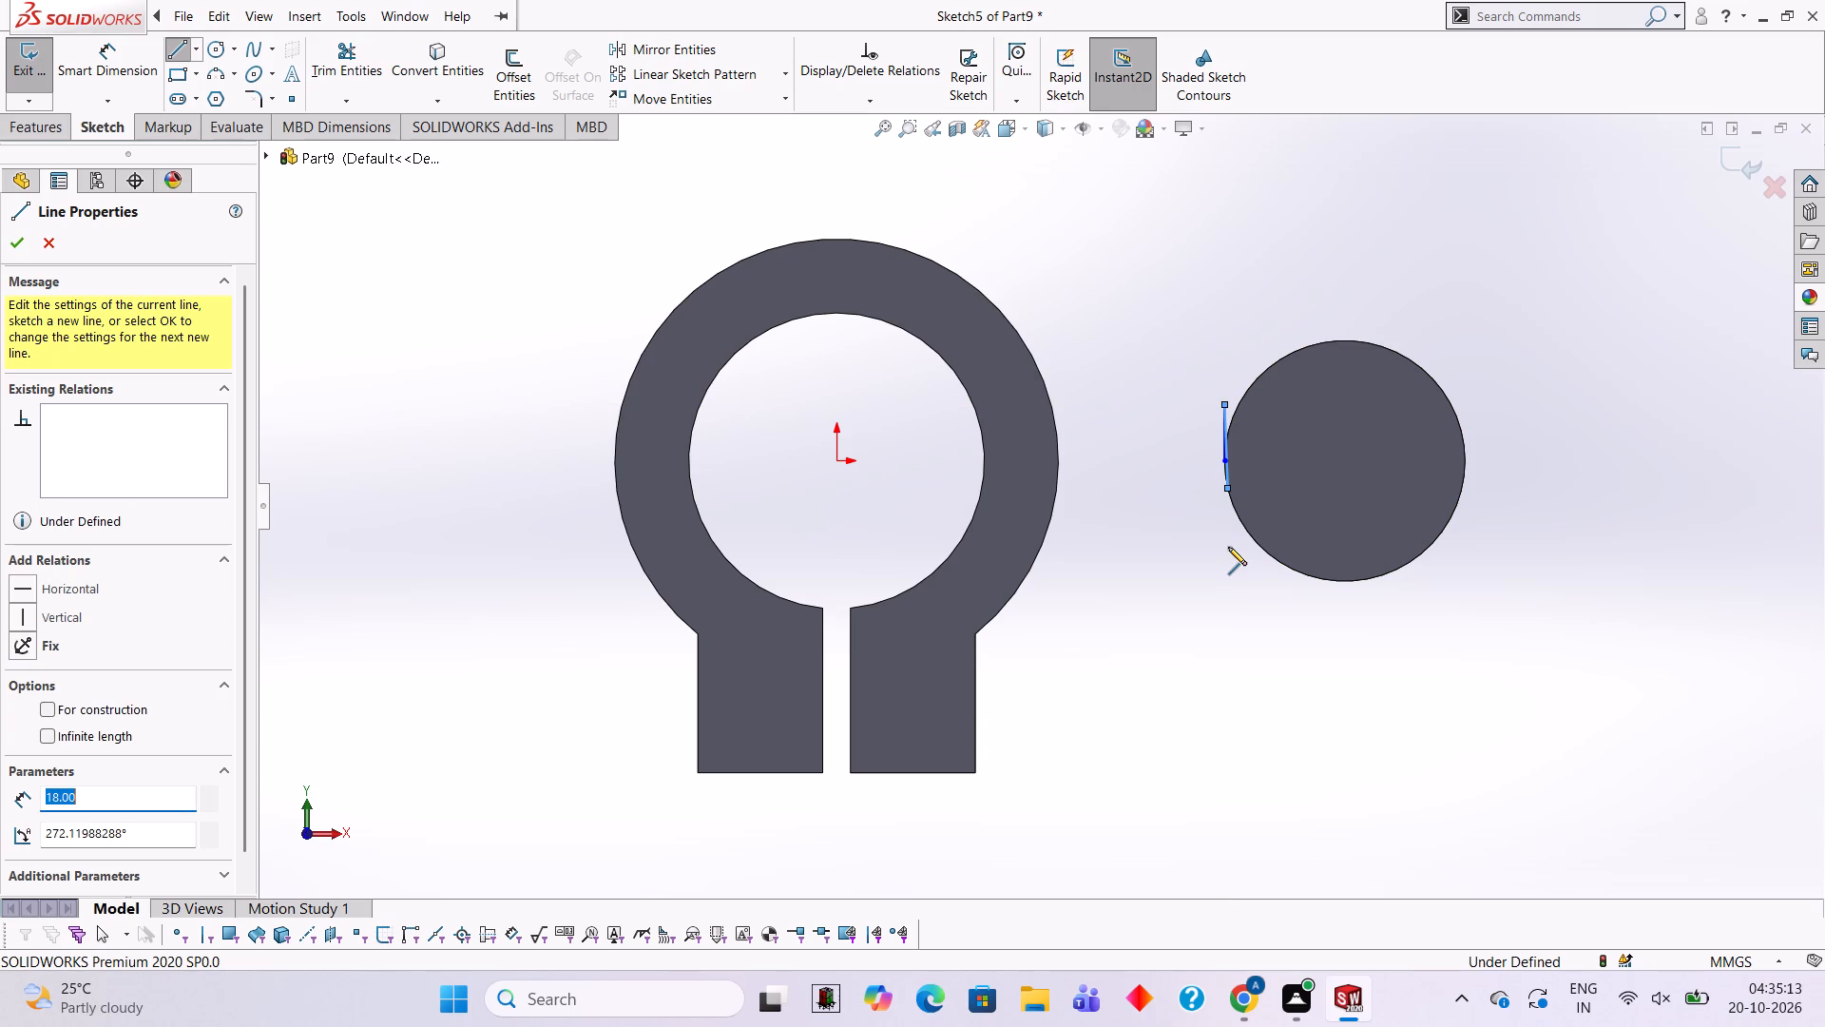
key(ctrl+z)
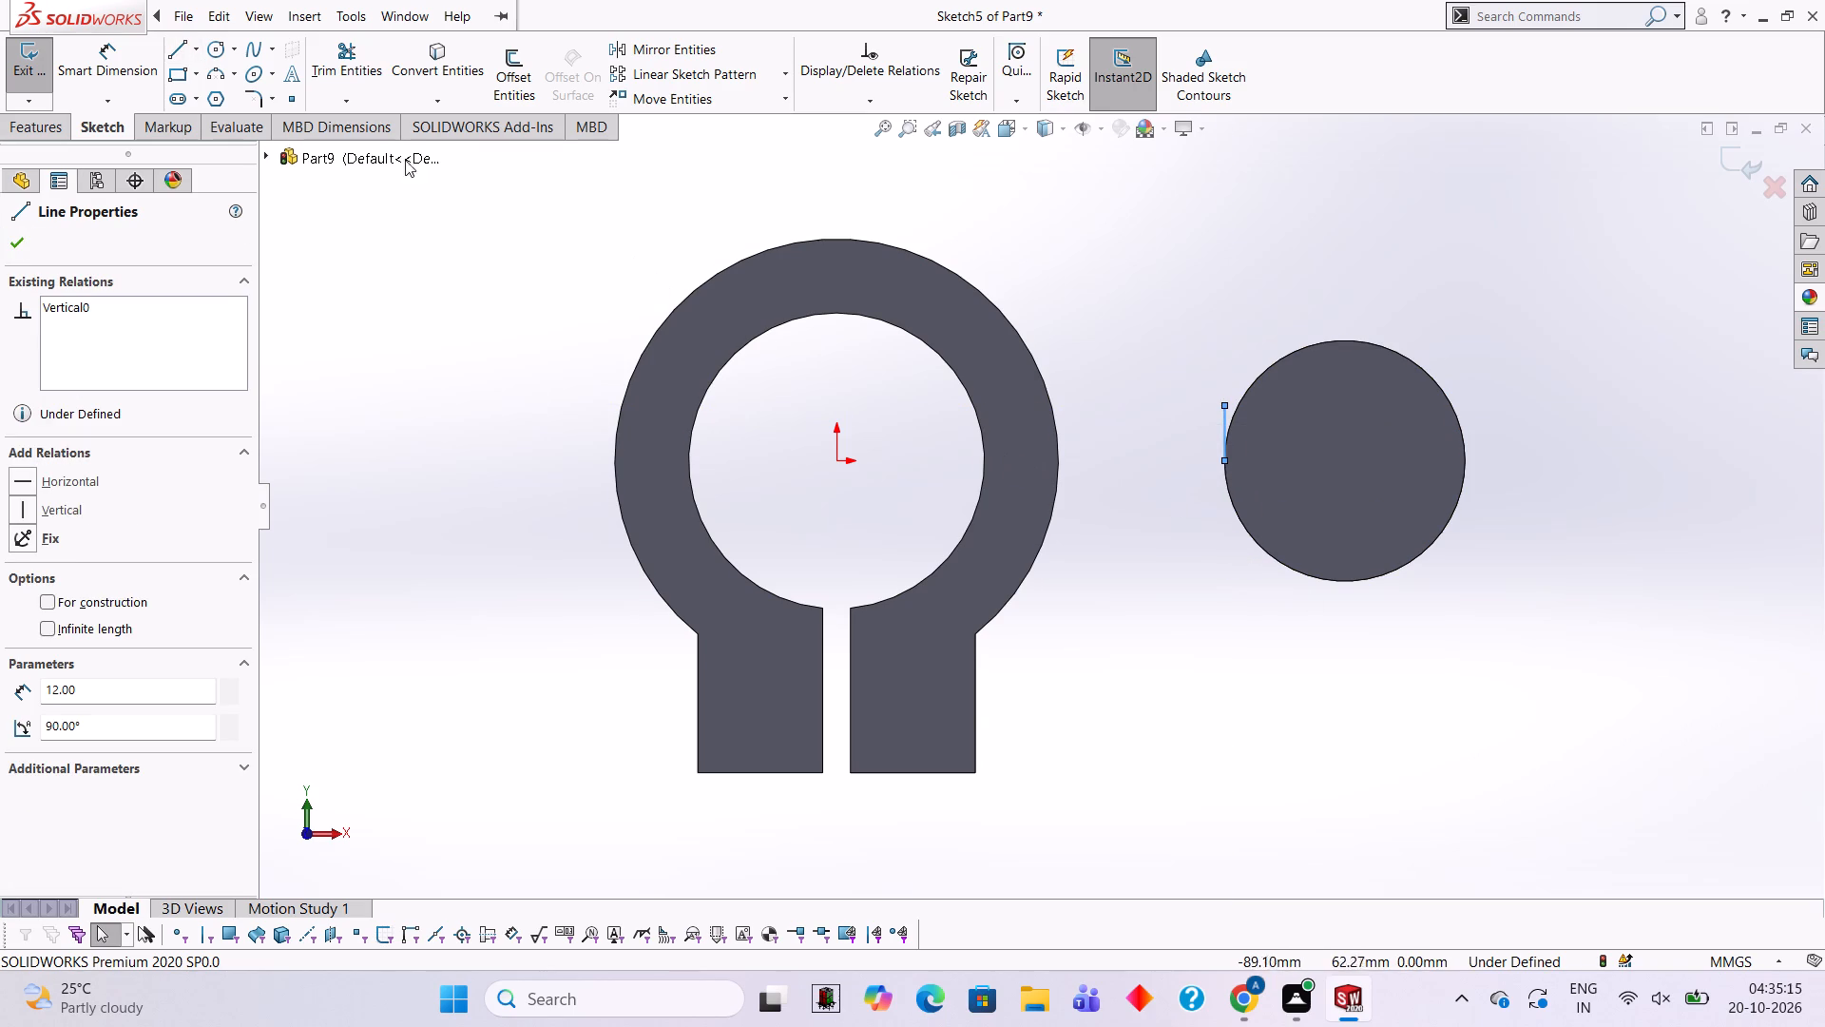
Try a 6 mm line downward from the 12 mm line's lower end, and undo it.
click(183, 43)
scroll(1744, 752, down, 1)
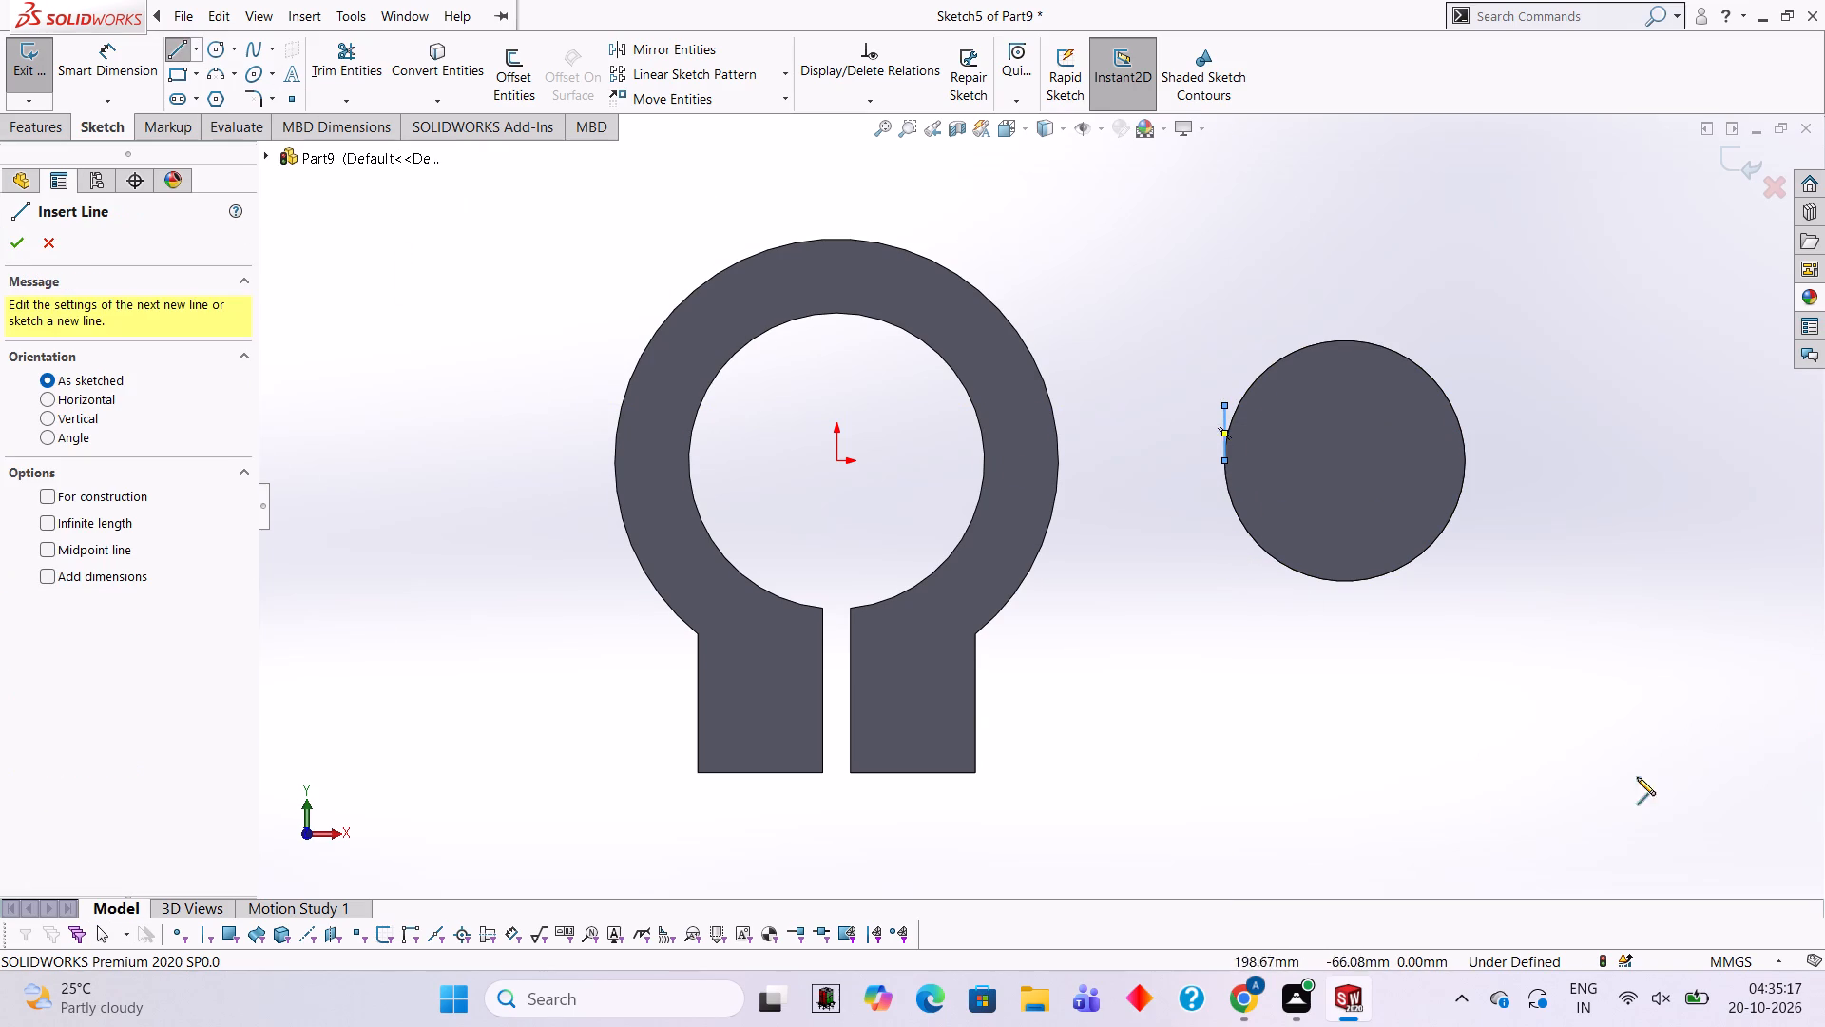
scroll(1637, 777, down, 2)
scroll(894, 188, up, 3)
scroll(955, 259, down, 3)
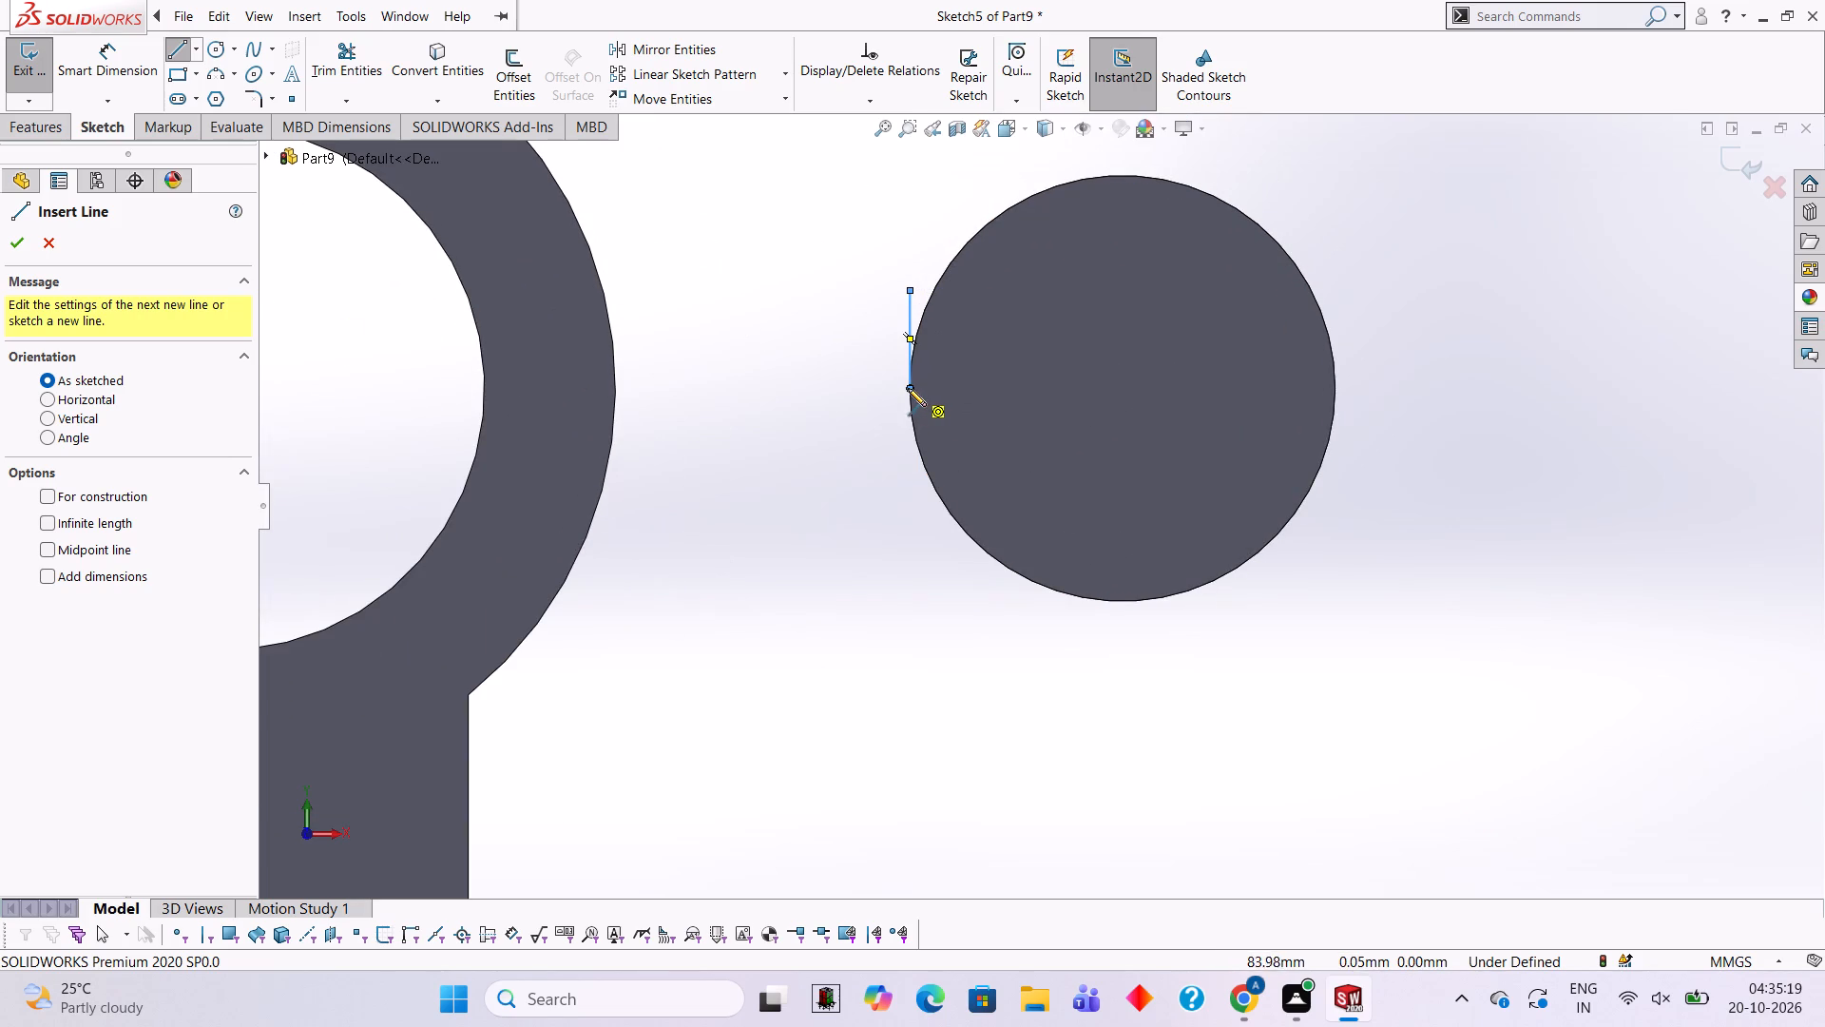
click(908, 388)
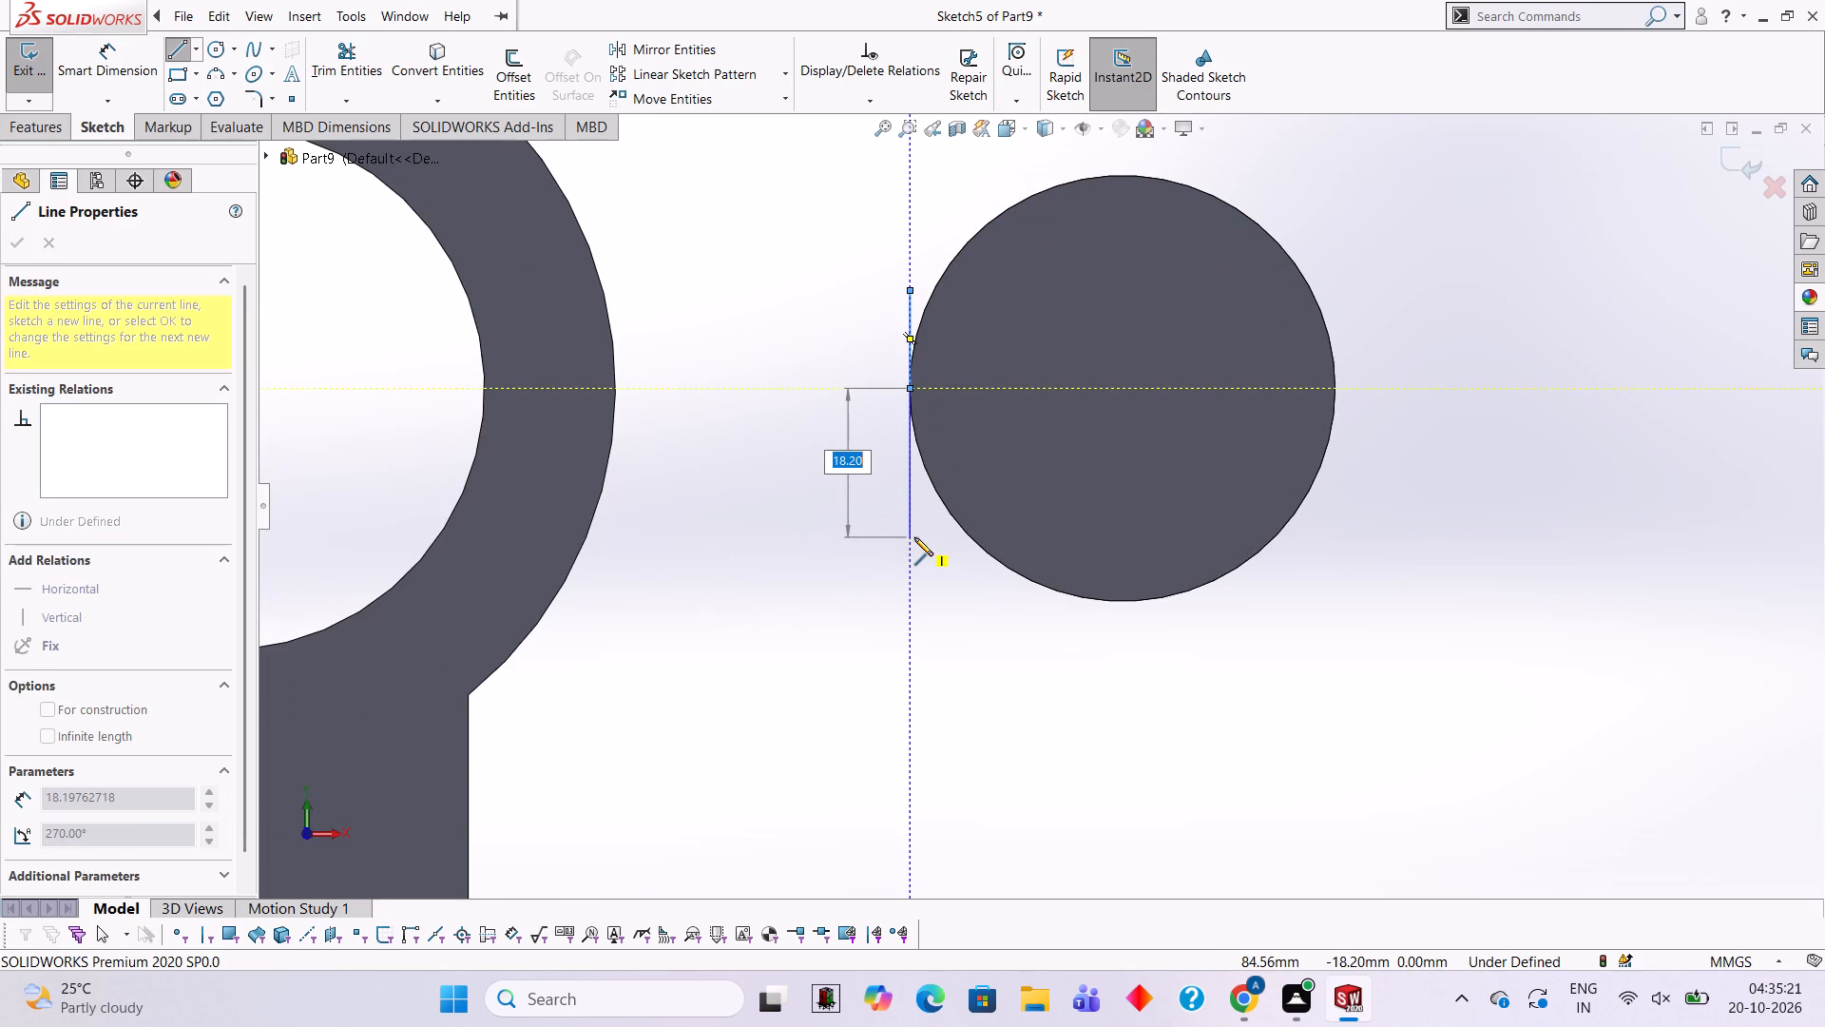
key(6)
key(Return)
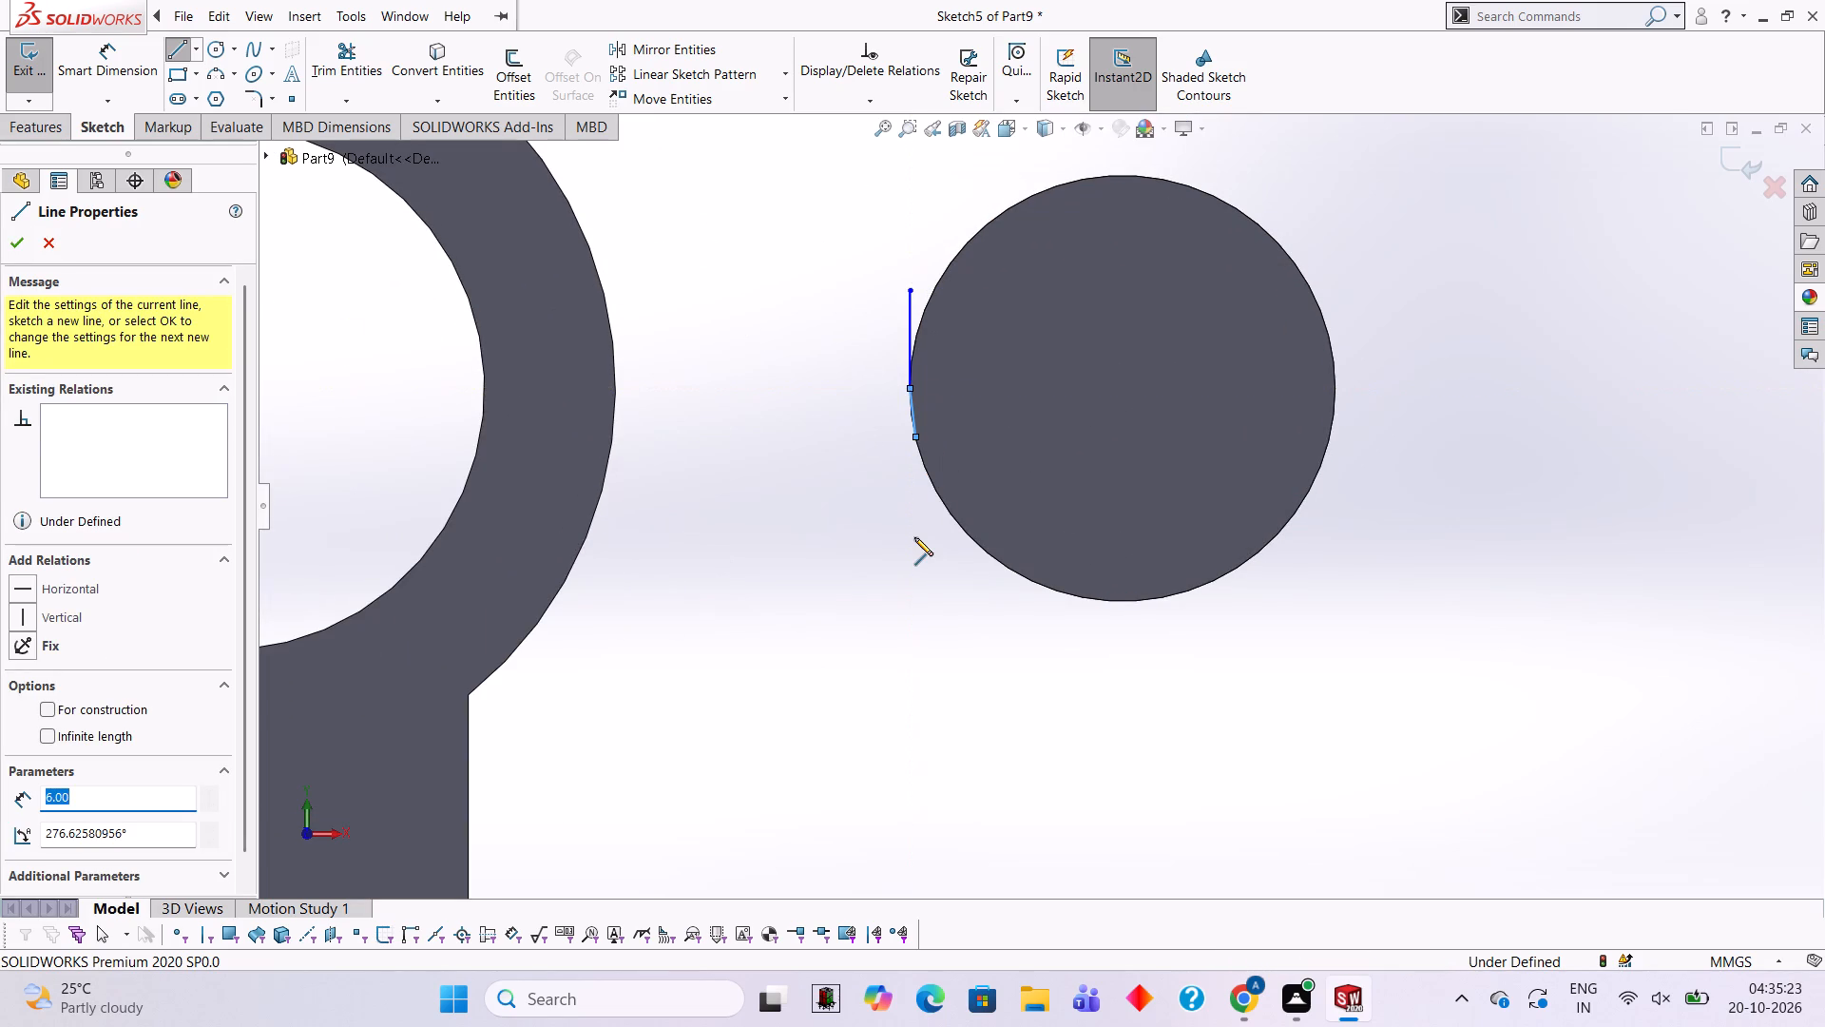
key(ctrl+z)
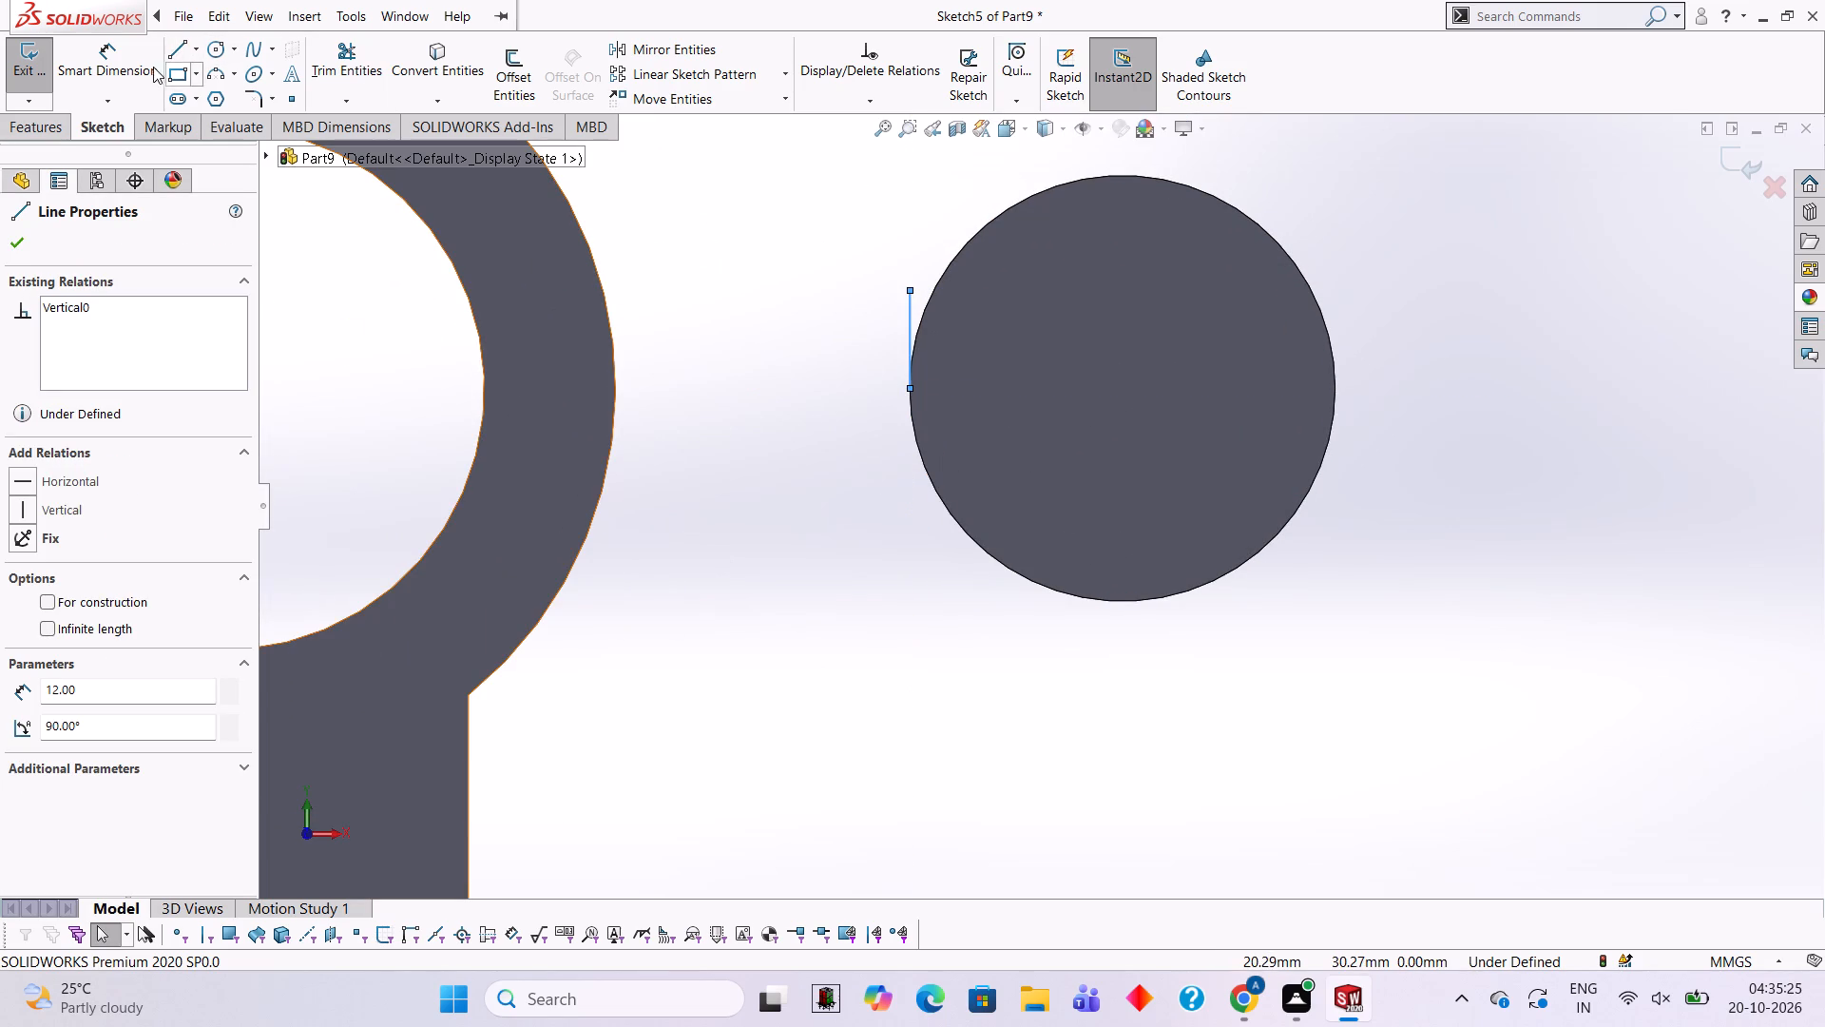
Sketch a 6 mm vertical line downward from the lower end of the 12 mm line.
click(171, 40)
scroll(917, 451, down, 4)
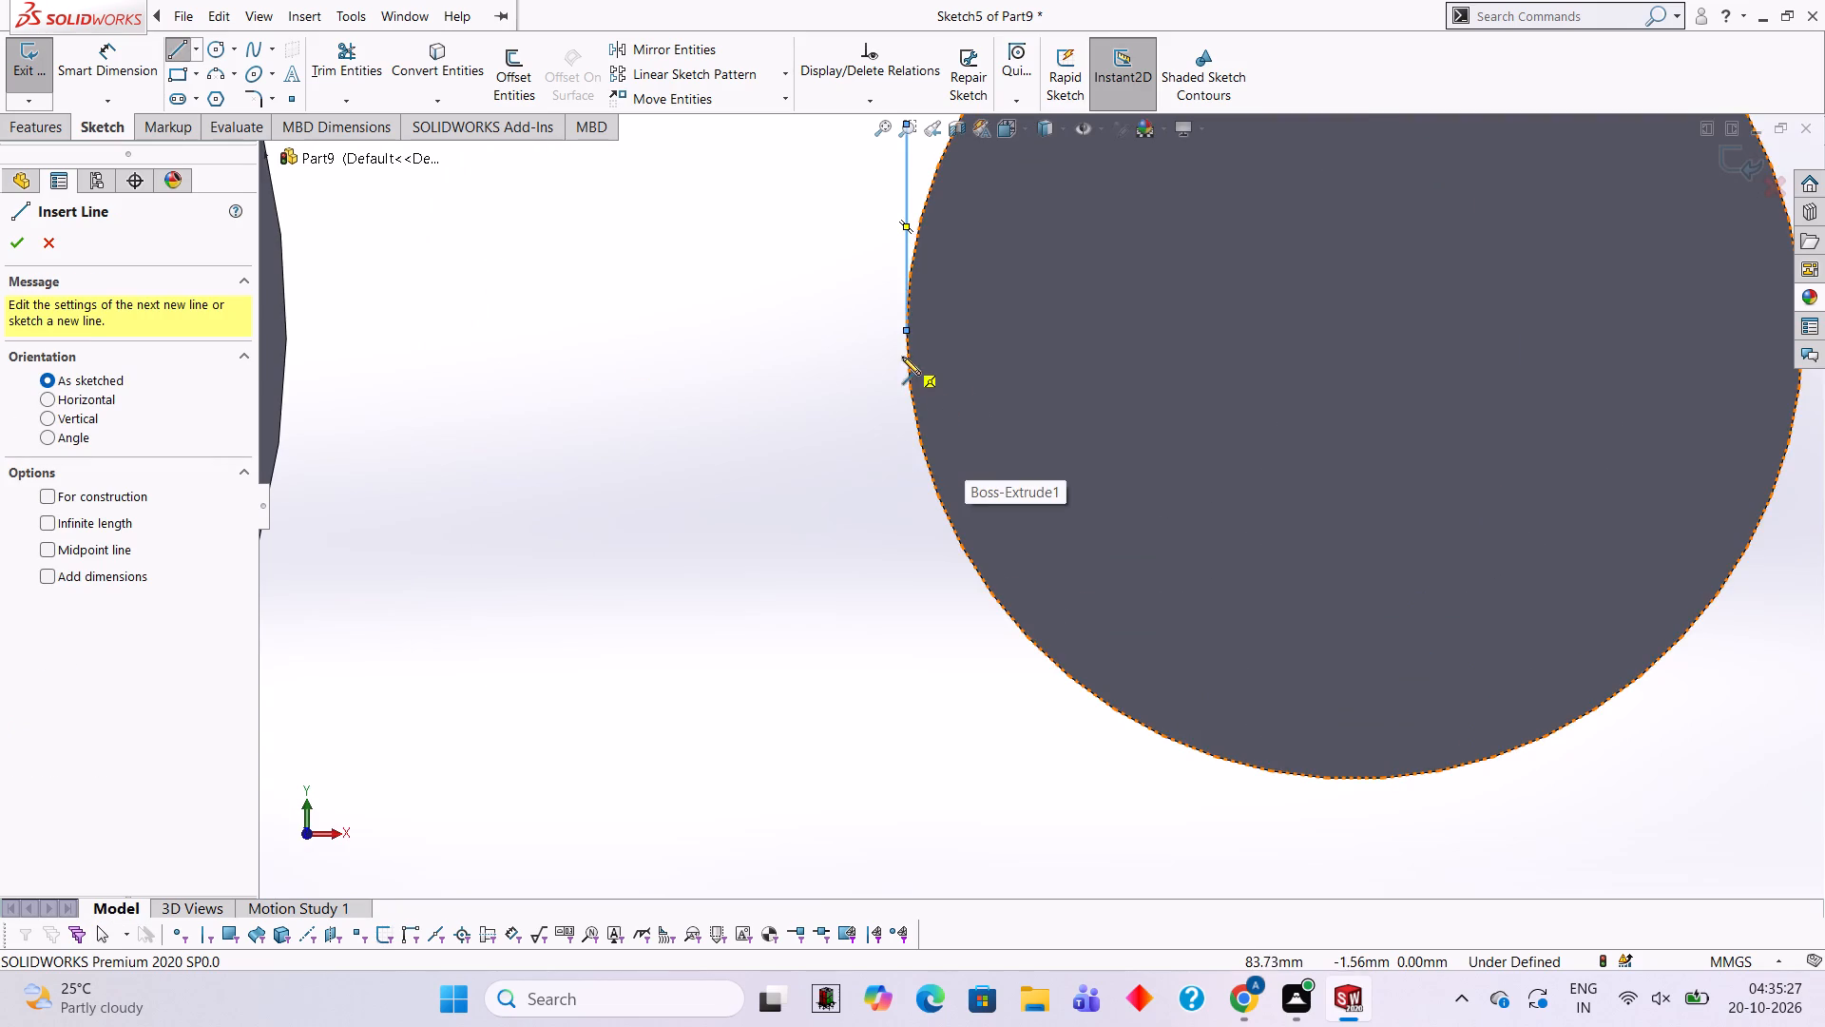
click(903, 328)
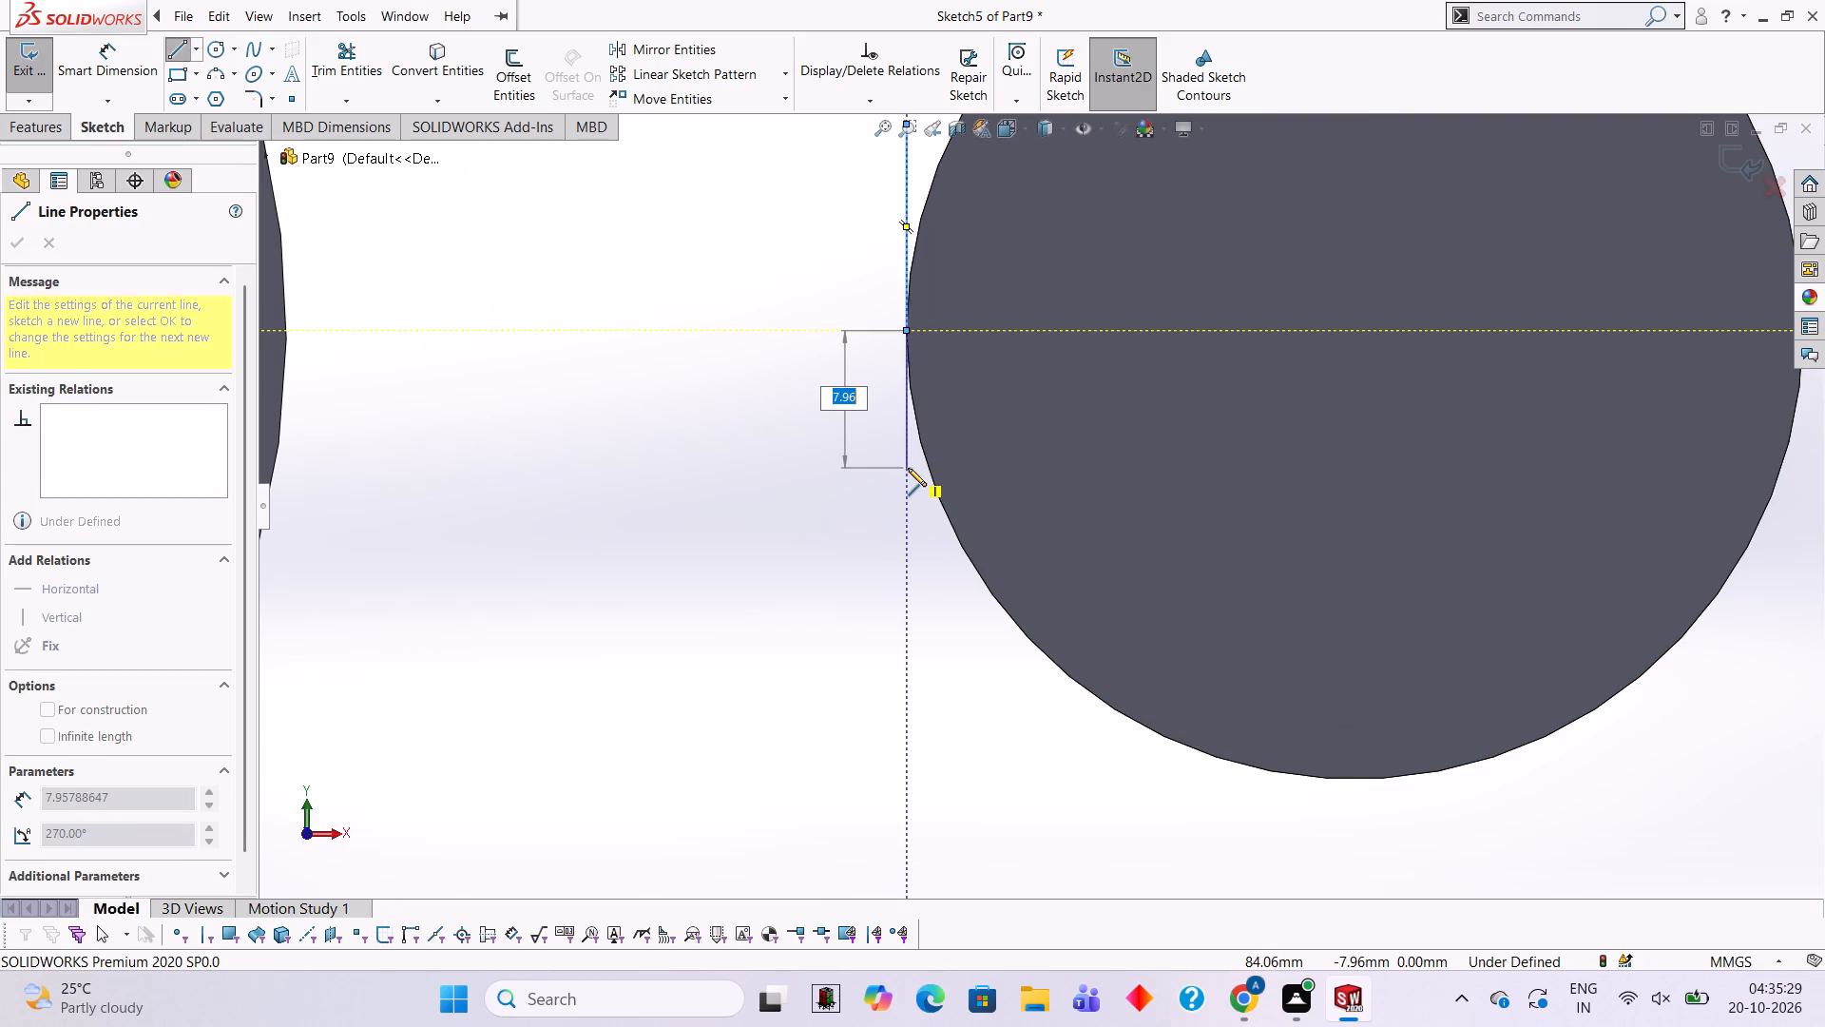
key(6)
key(Return)
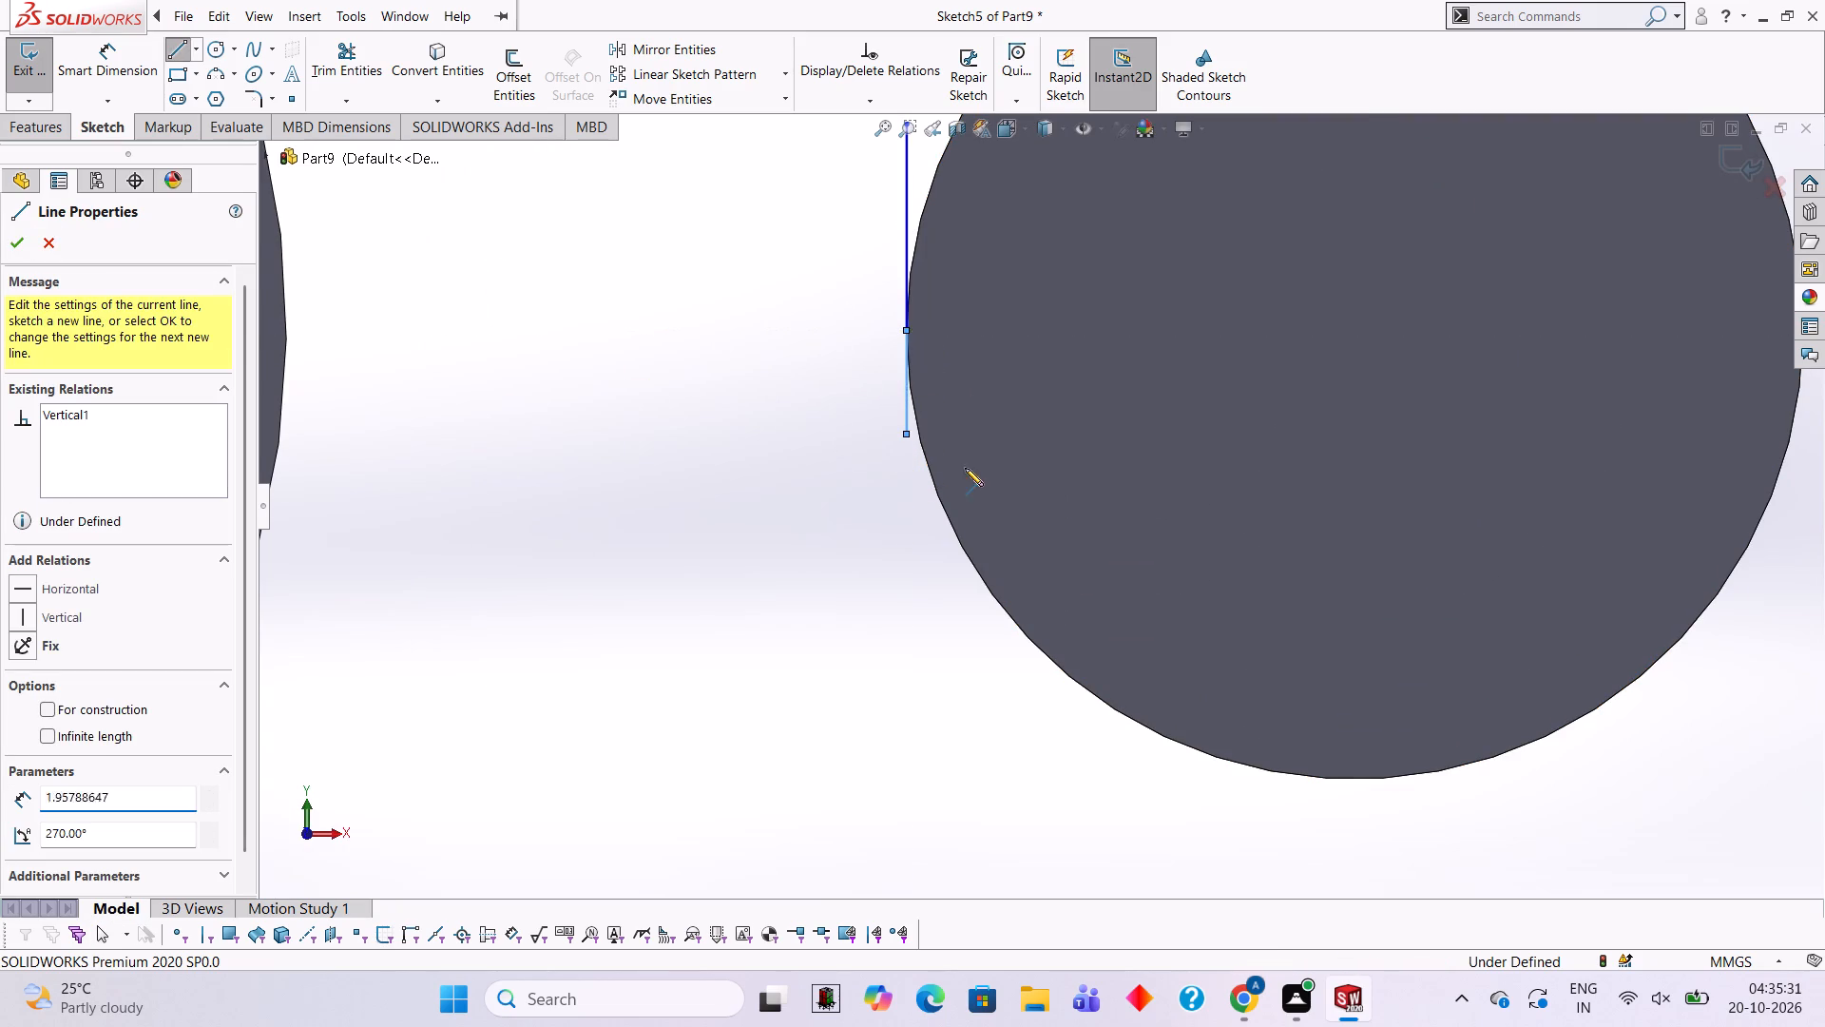
scroll(1016, 463, up, 2)
key(Escape)
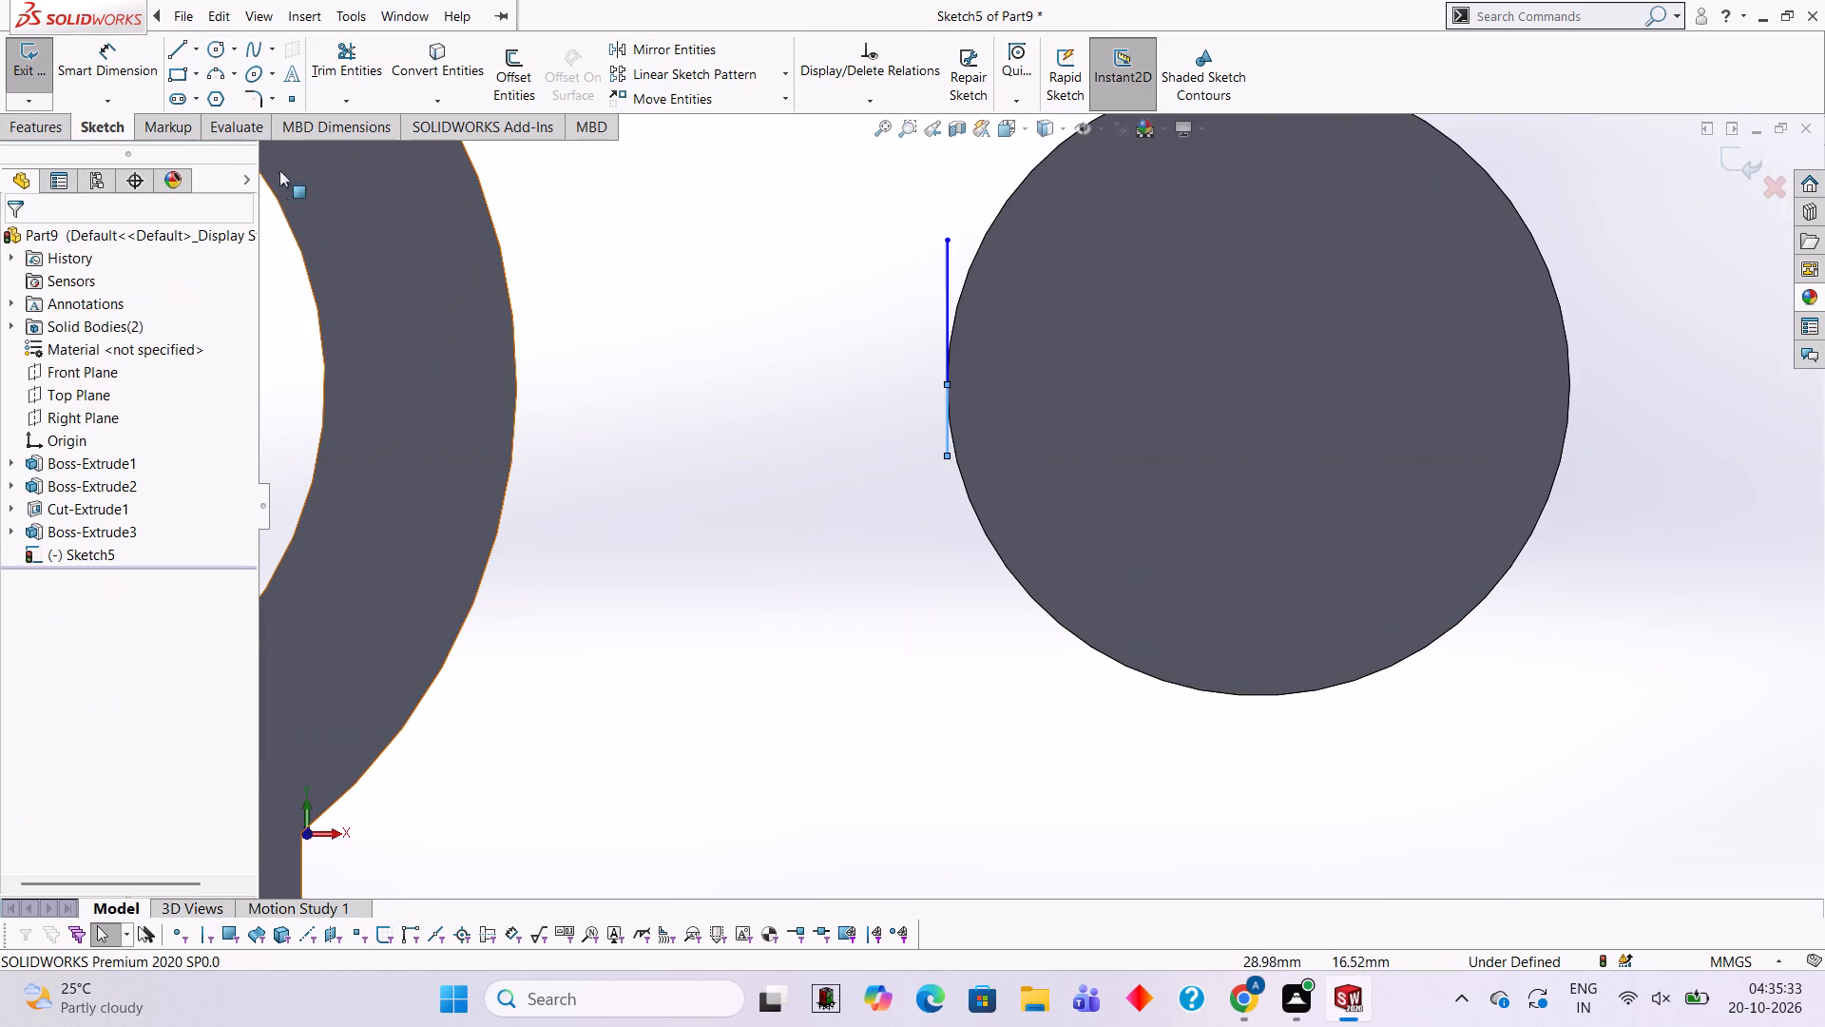
scroll(932, 402, up, 1)
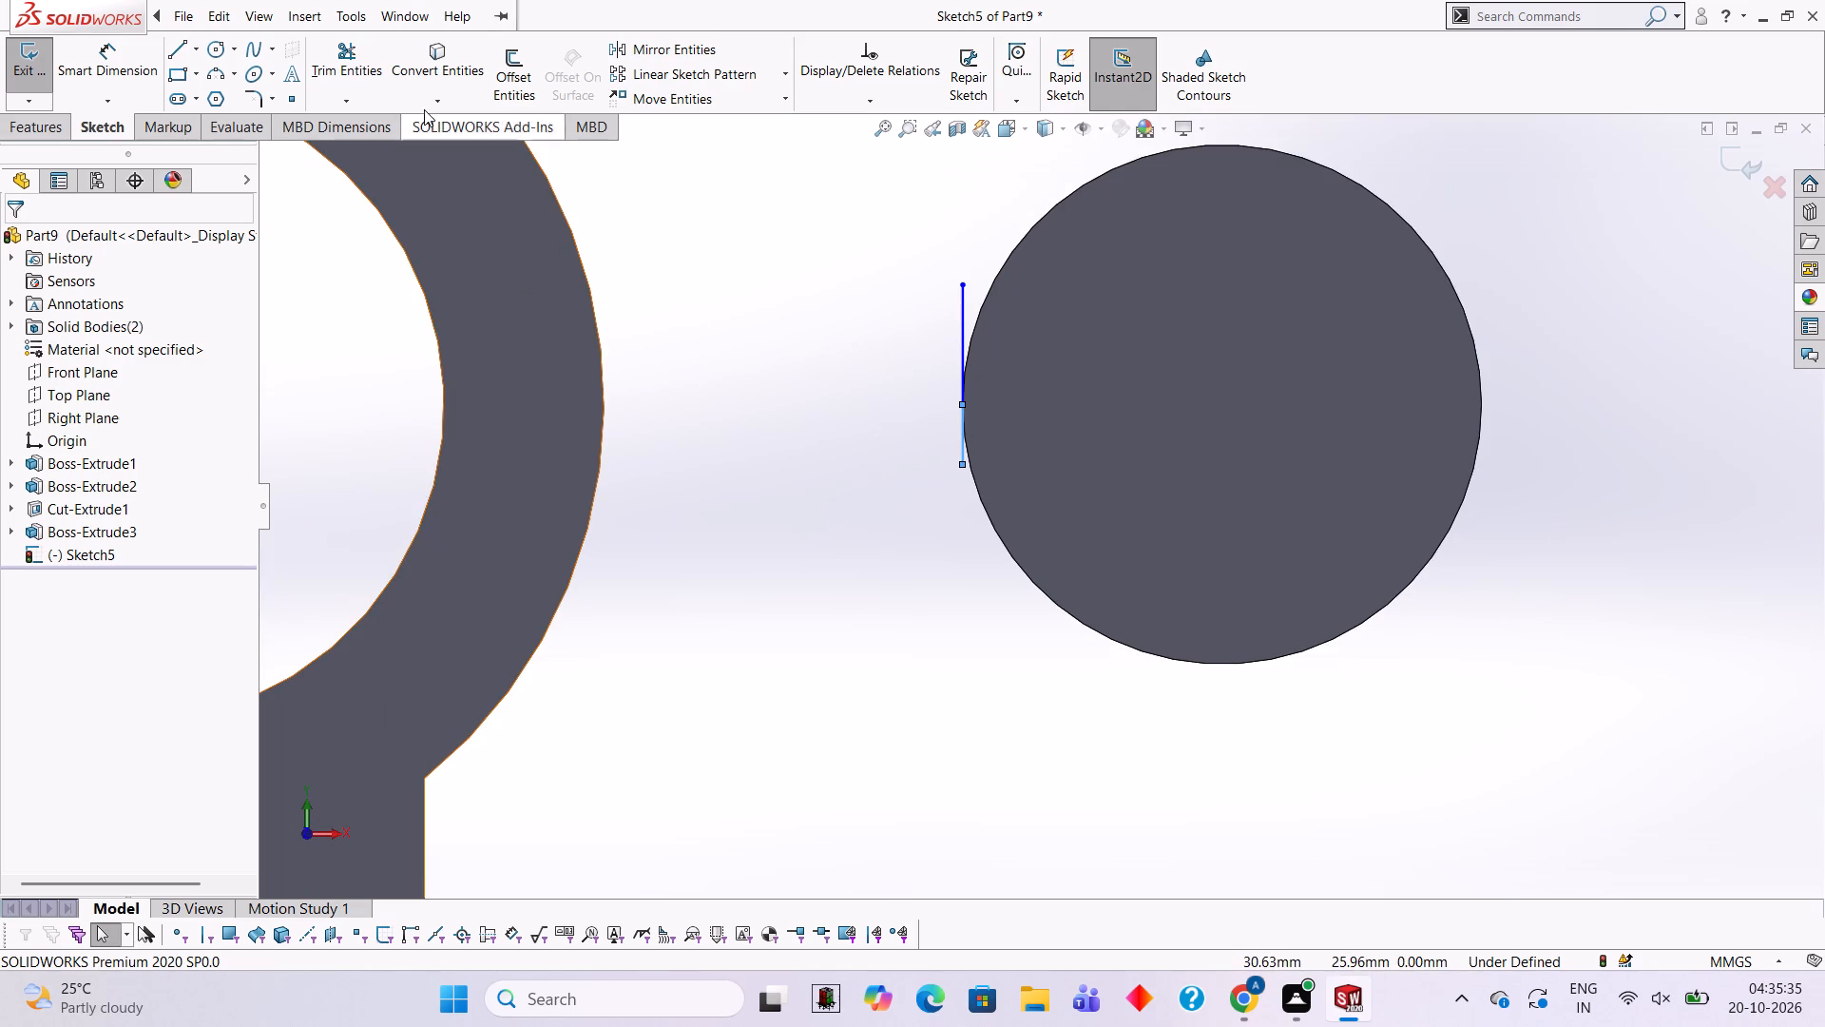
From the 12 mm line's top, chain lines 6 mm down, across into the ring, 12 mm down, about 44 mm back into the cylinder, 12 mm up.
click(365, 54)
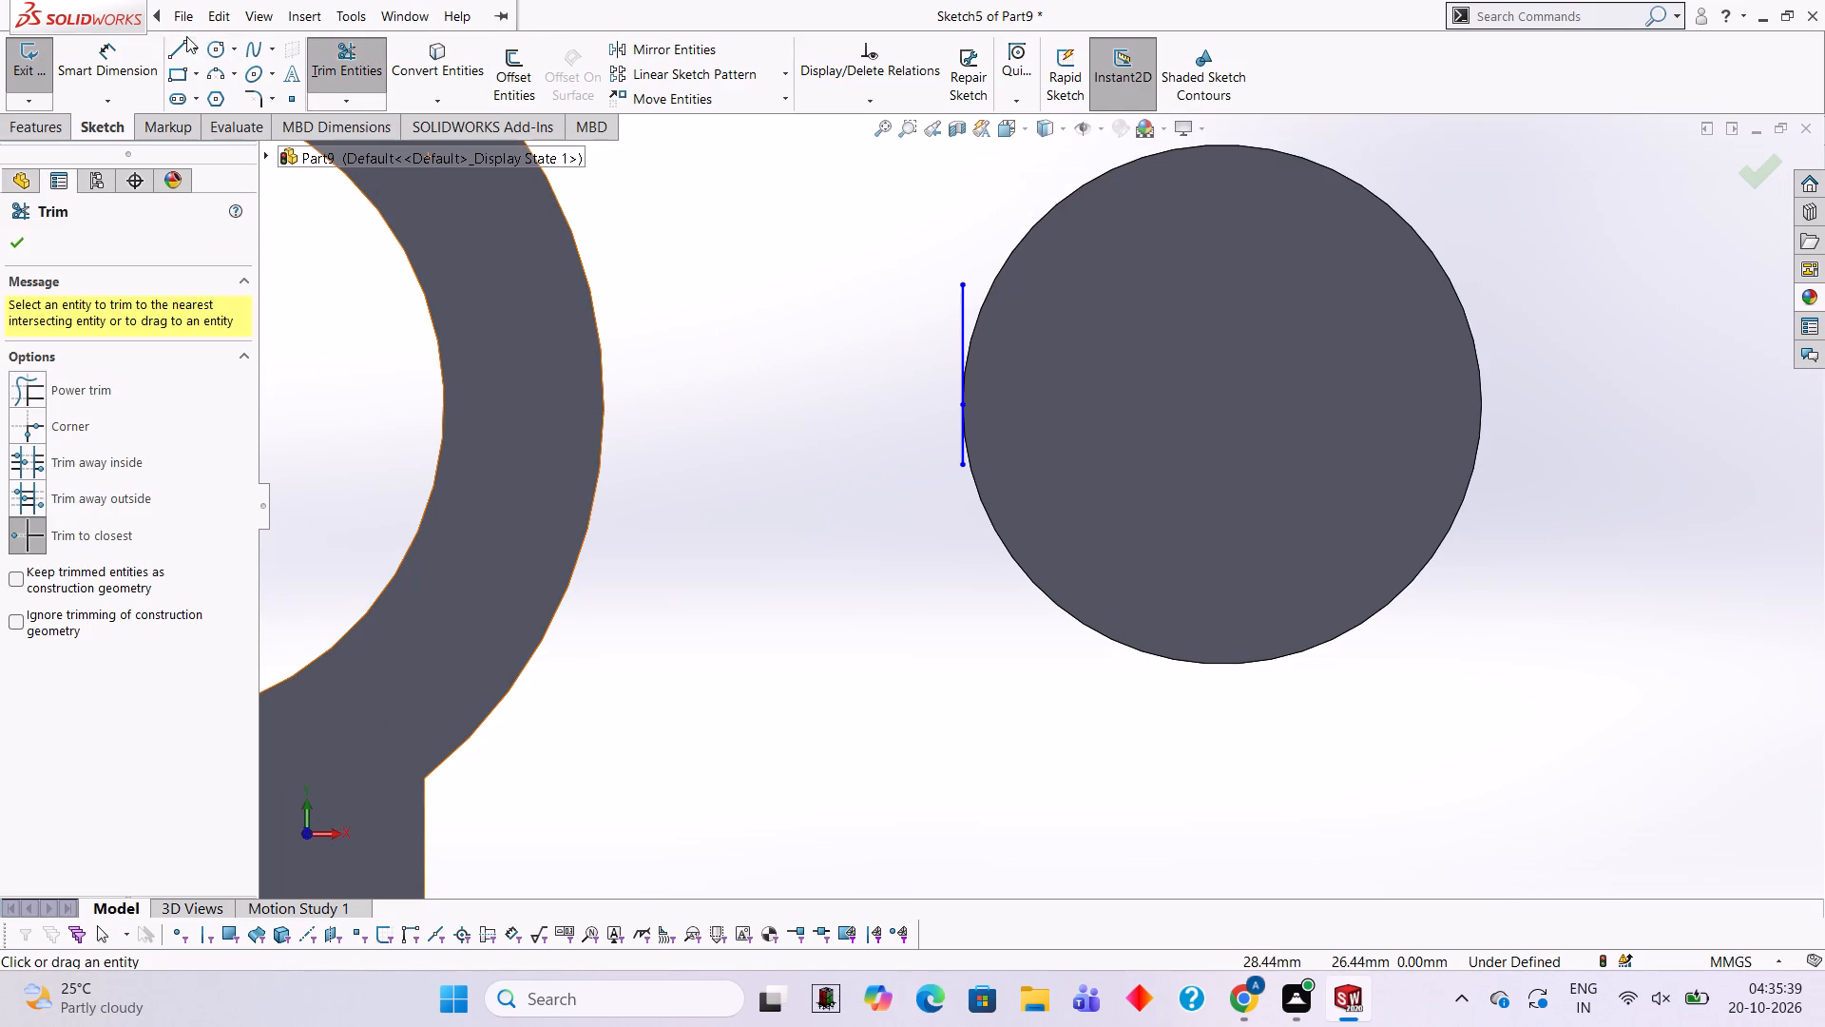
click(185, 40)
click(961, 283)
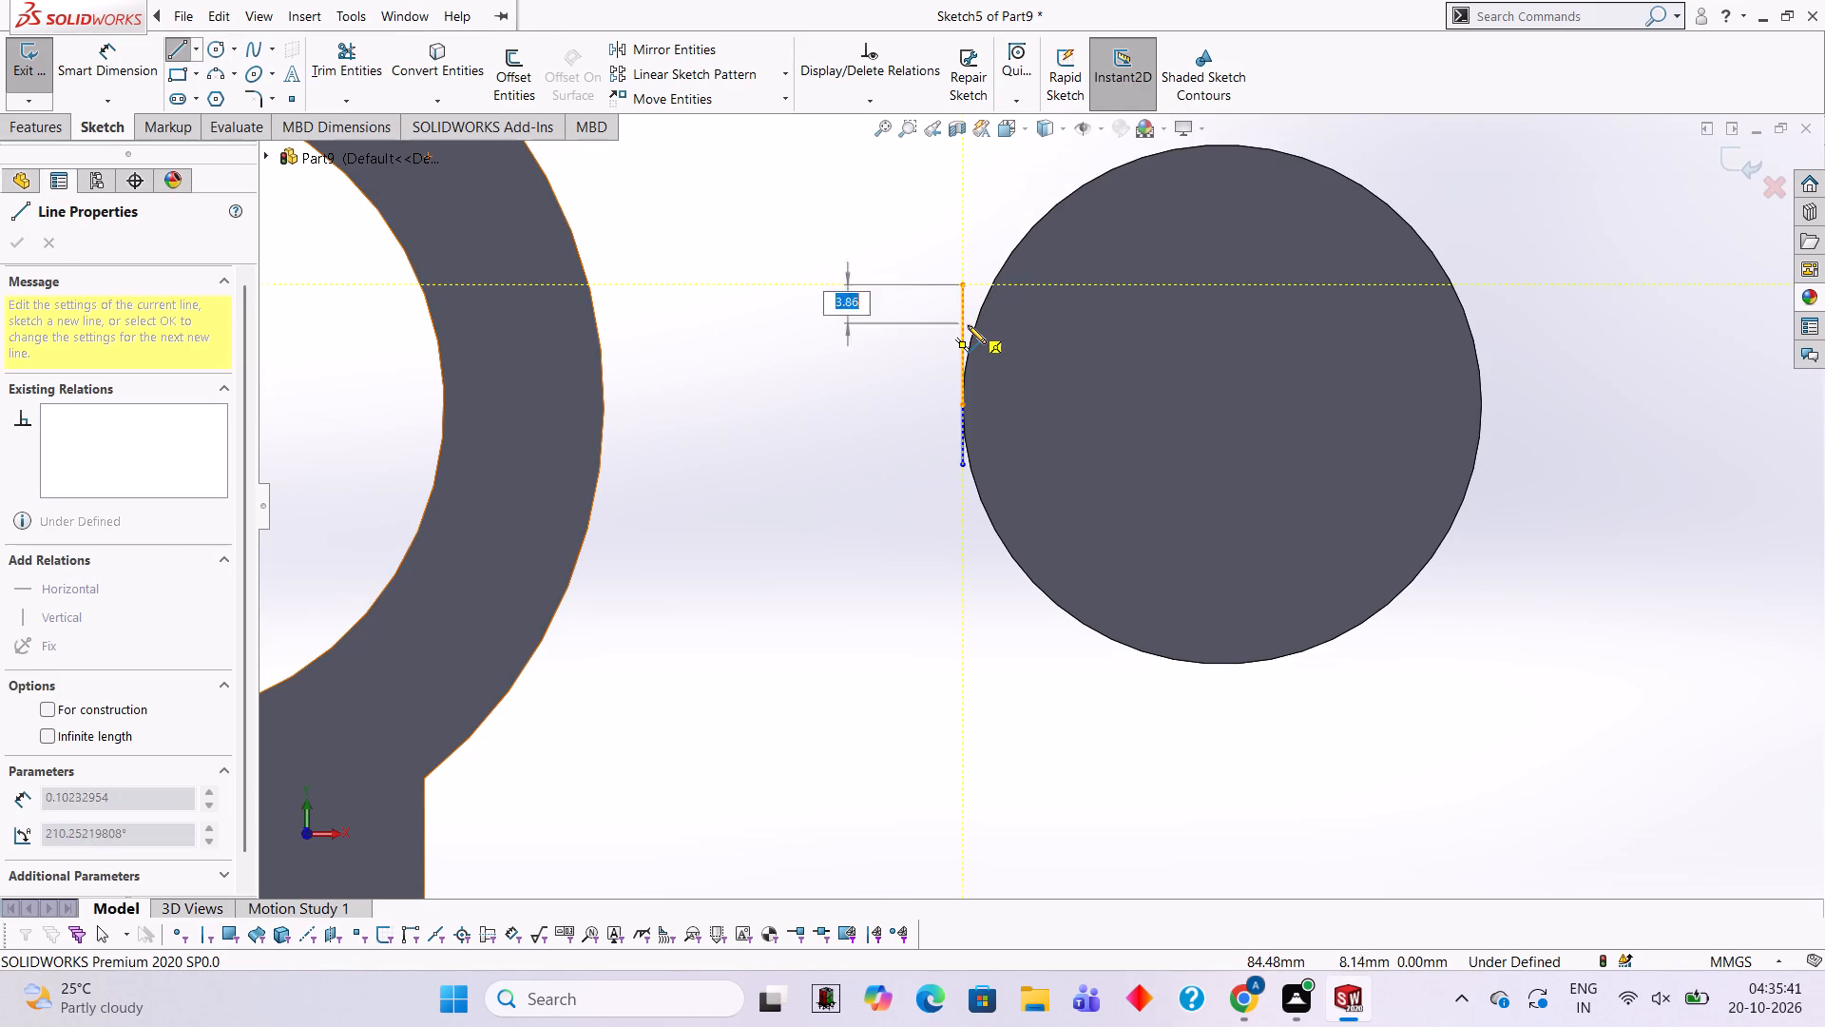
key(6)
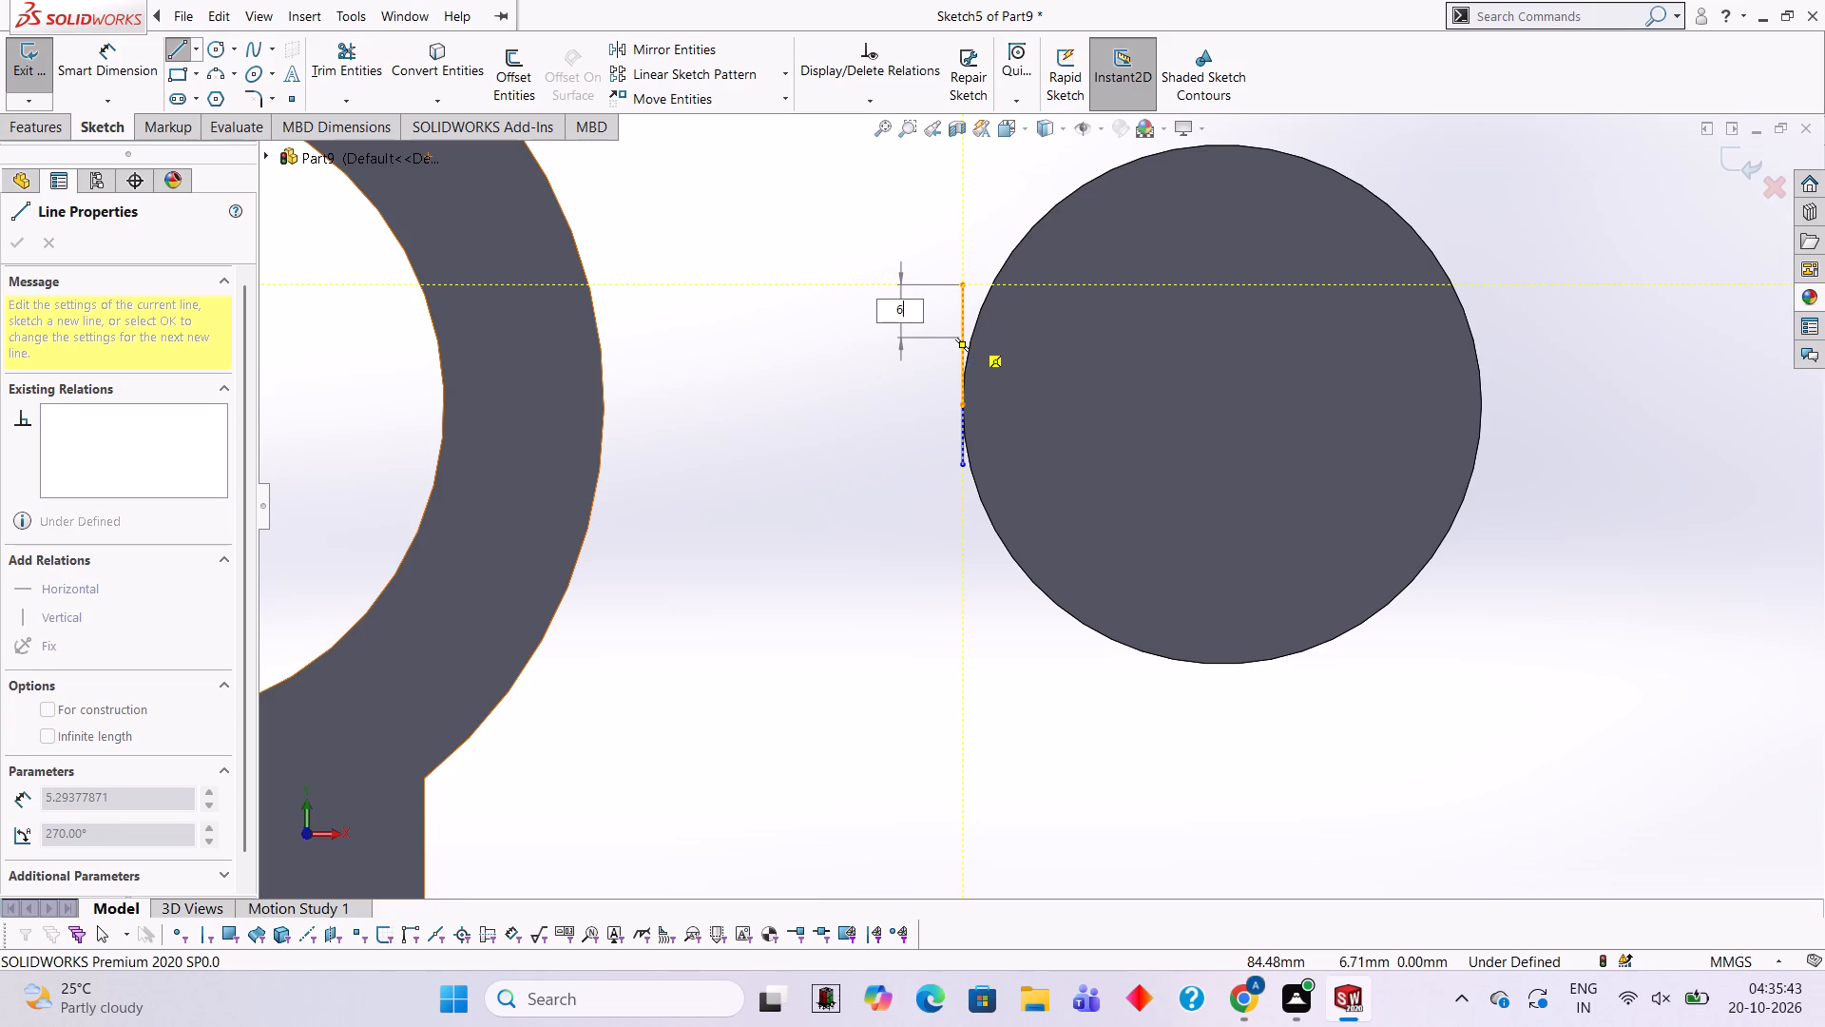
key(Return)
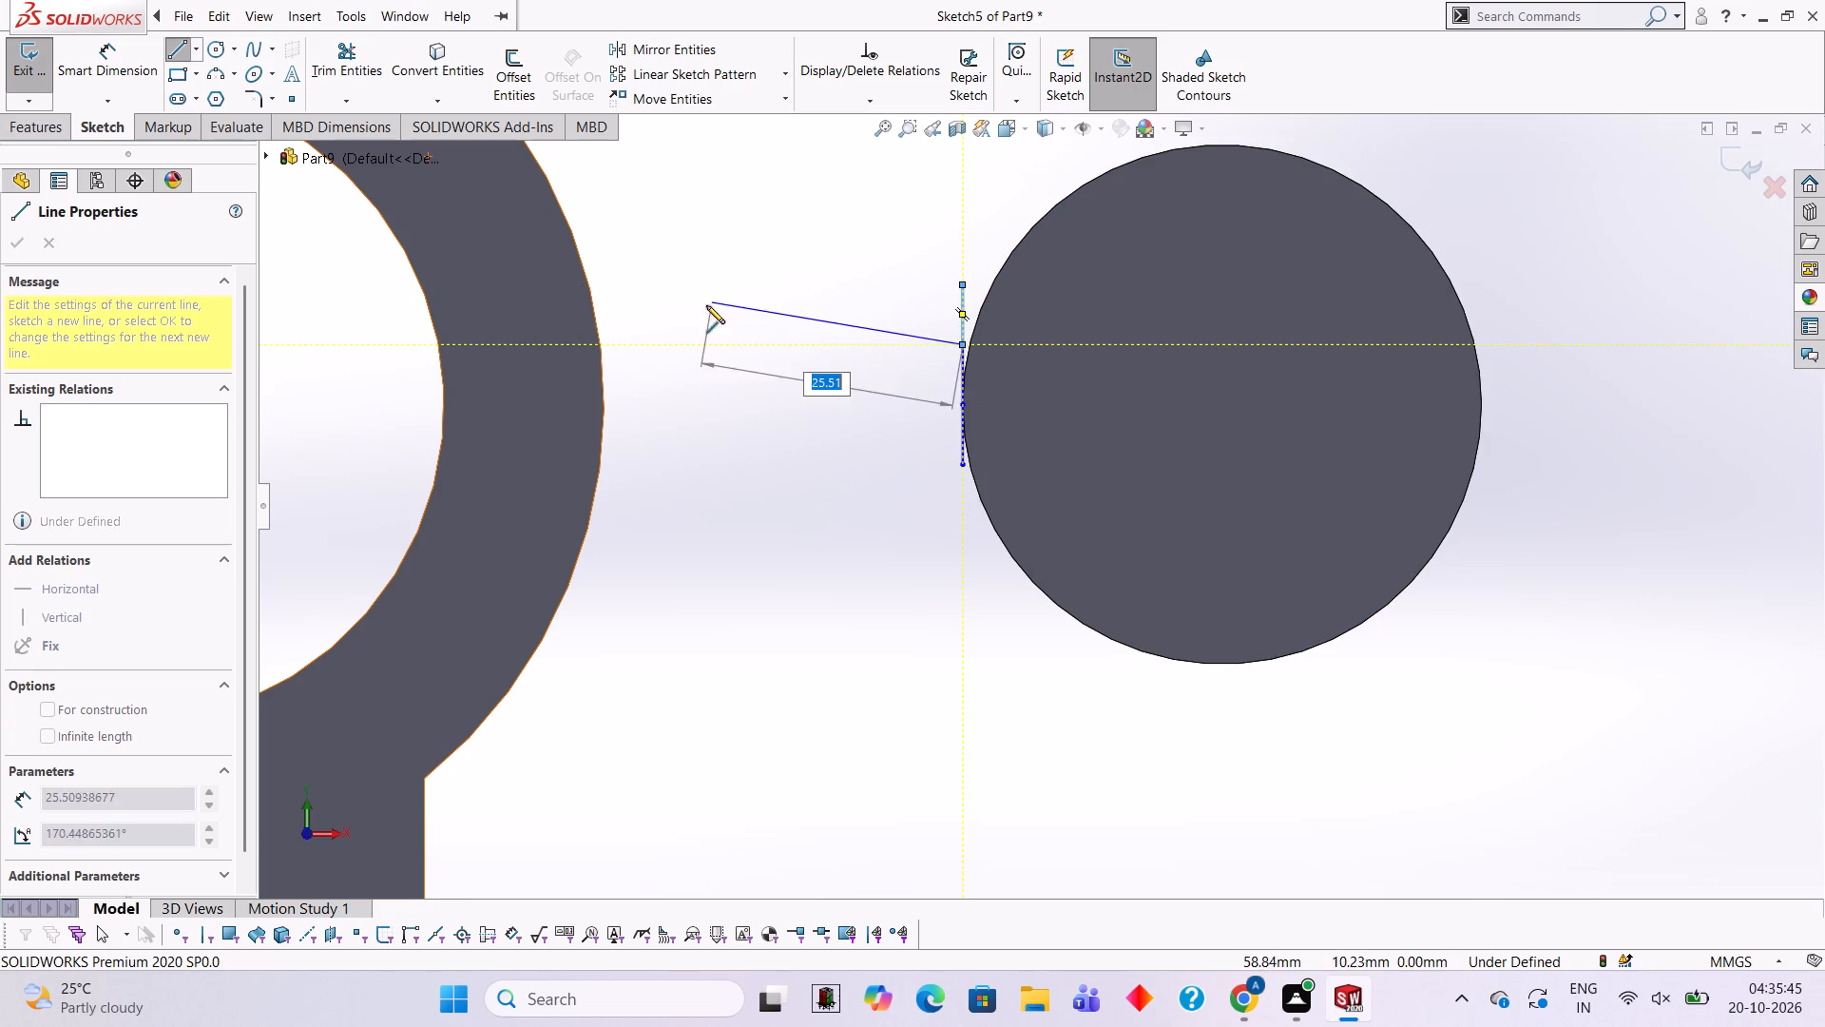
click(571, 342)
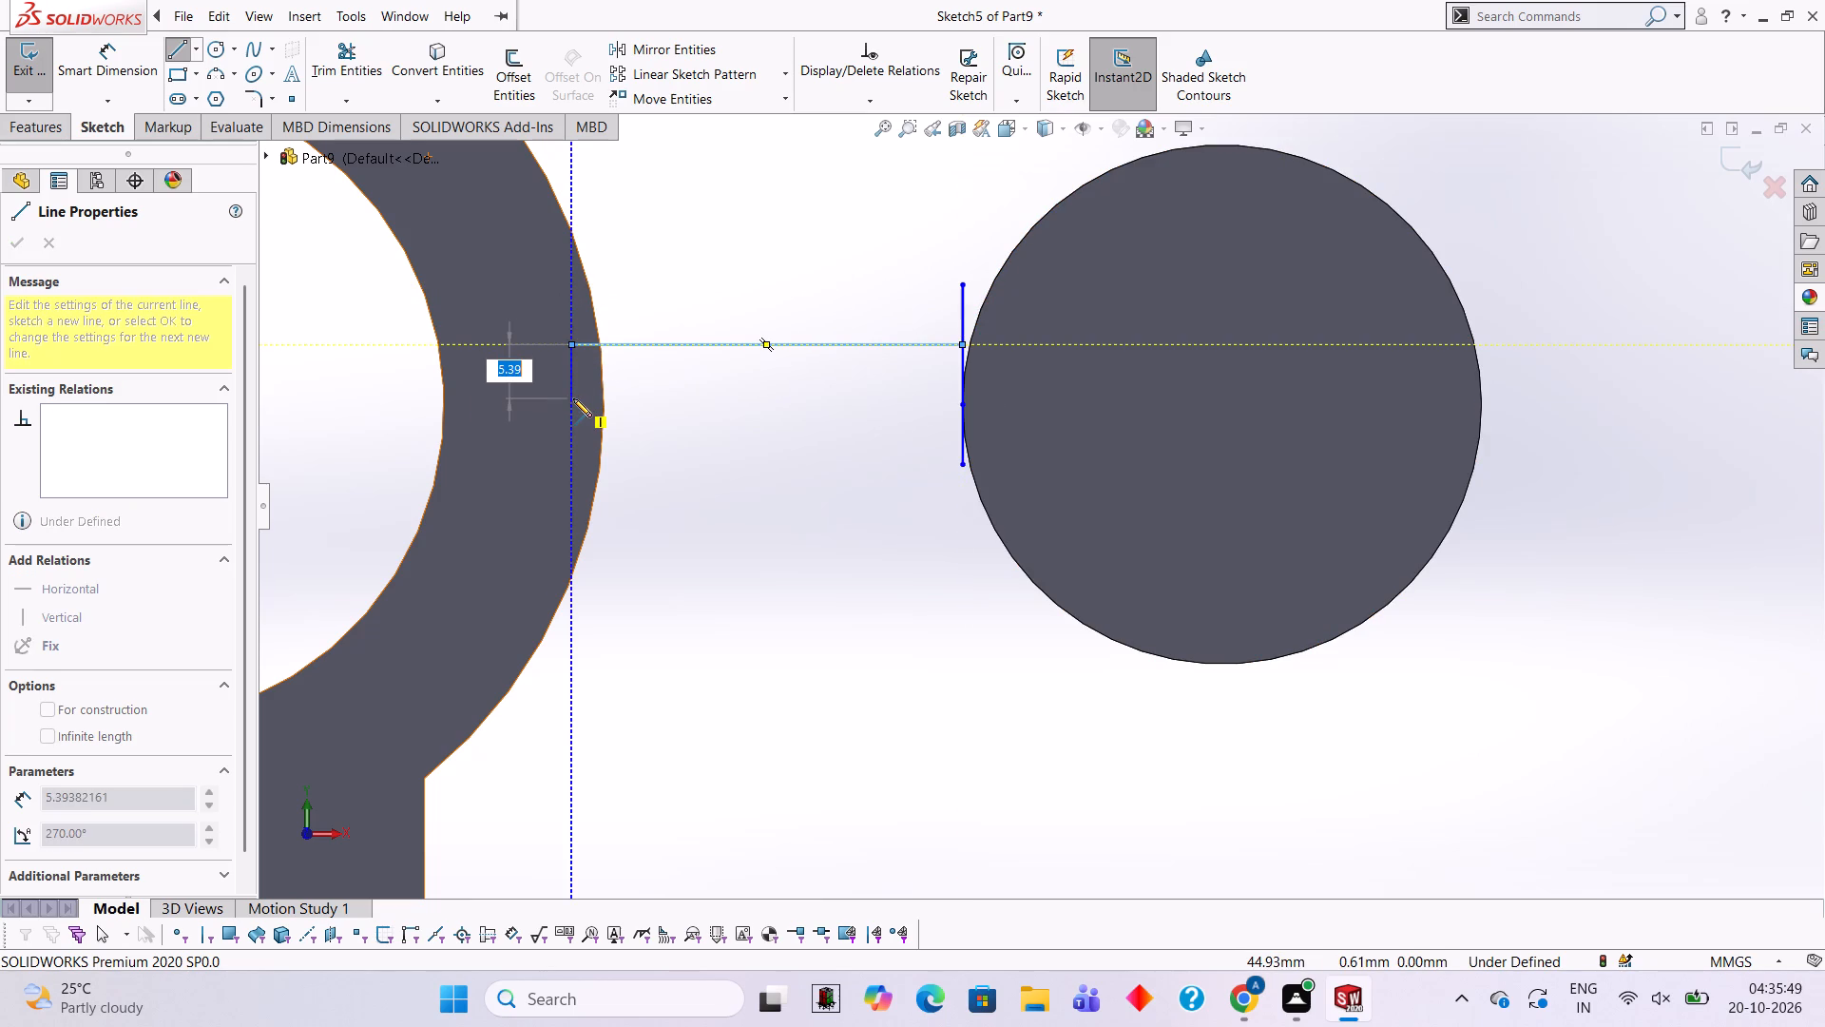
key(1)
key(2)
key(Return)
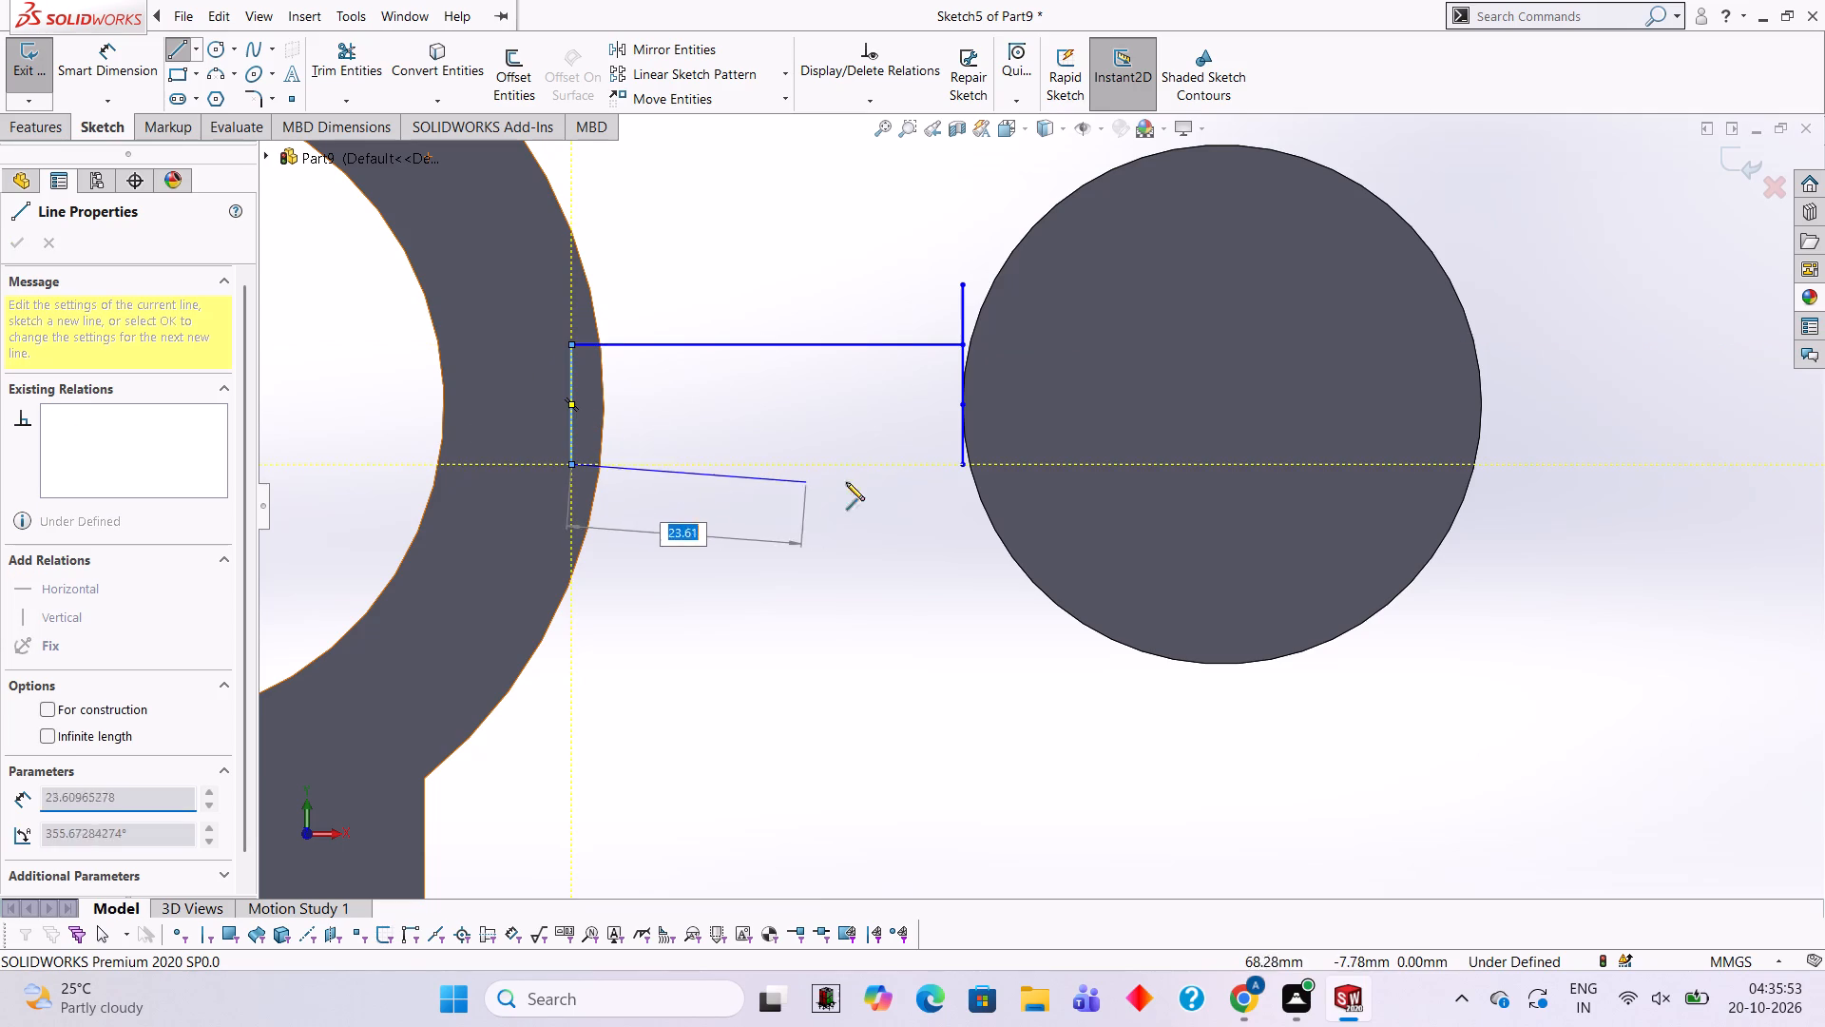
click(1007, 469)
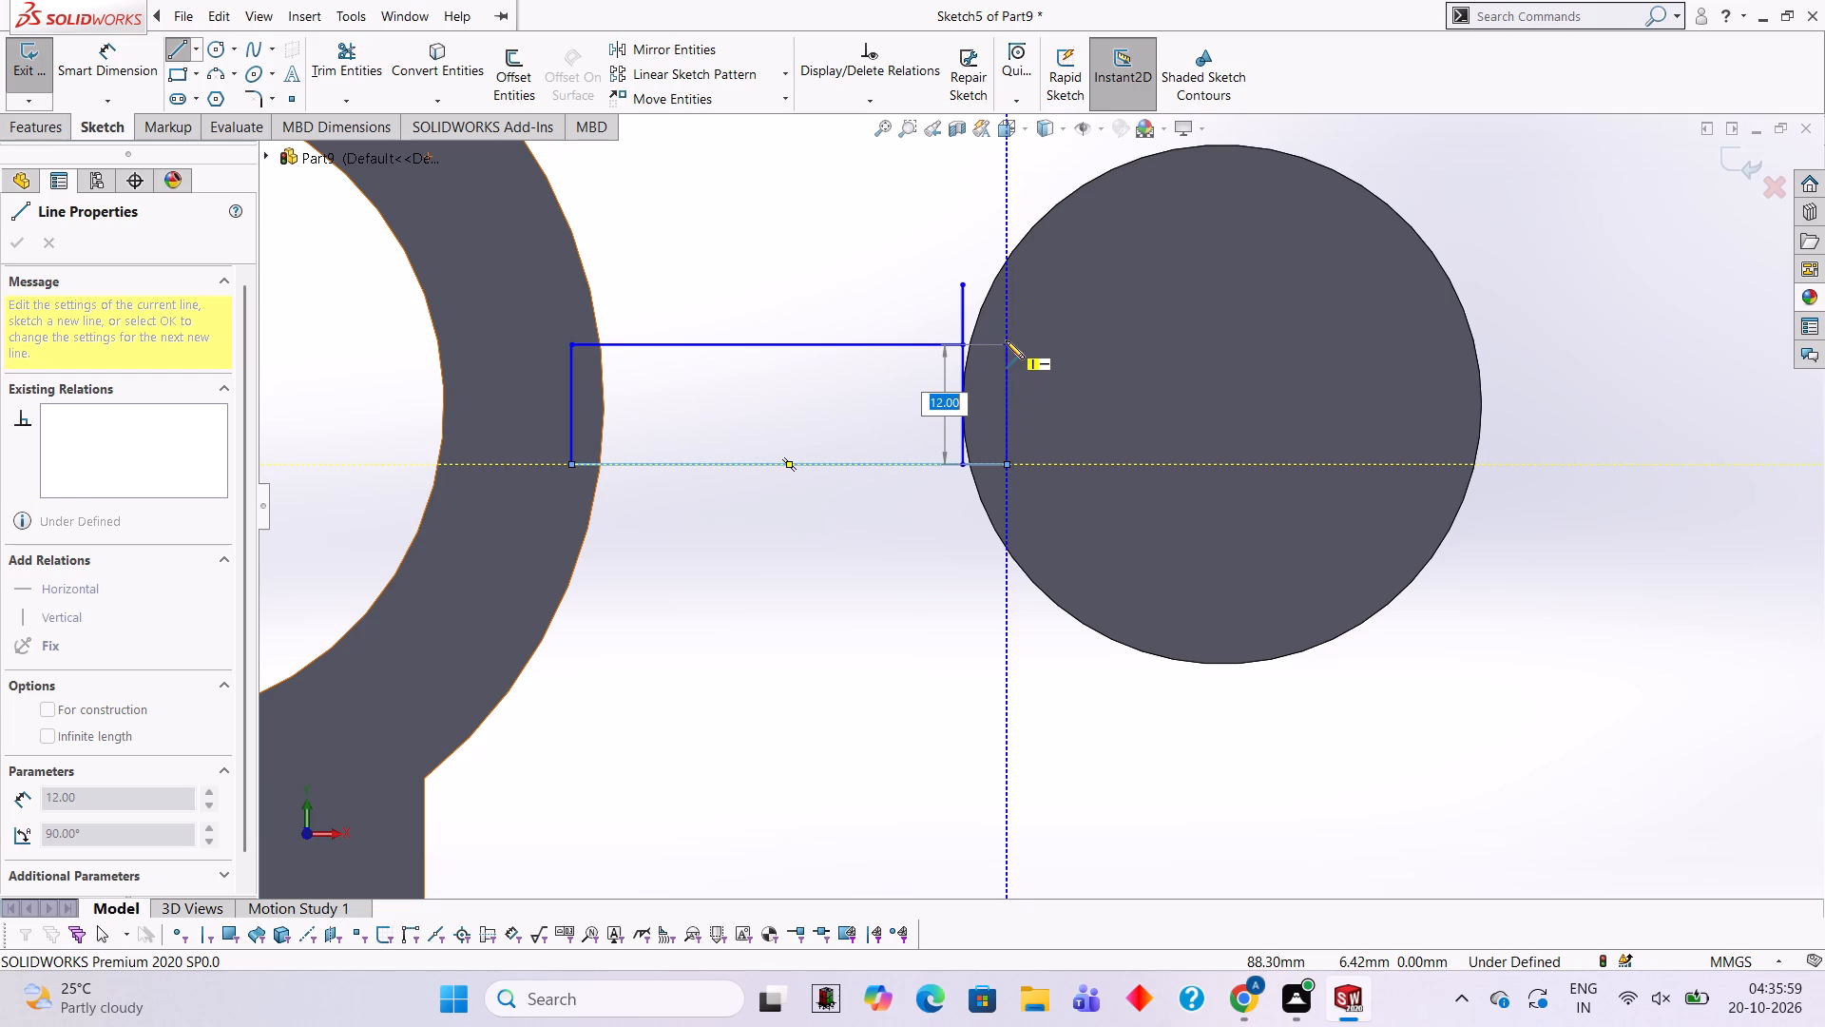
text(12)
key(Return)
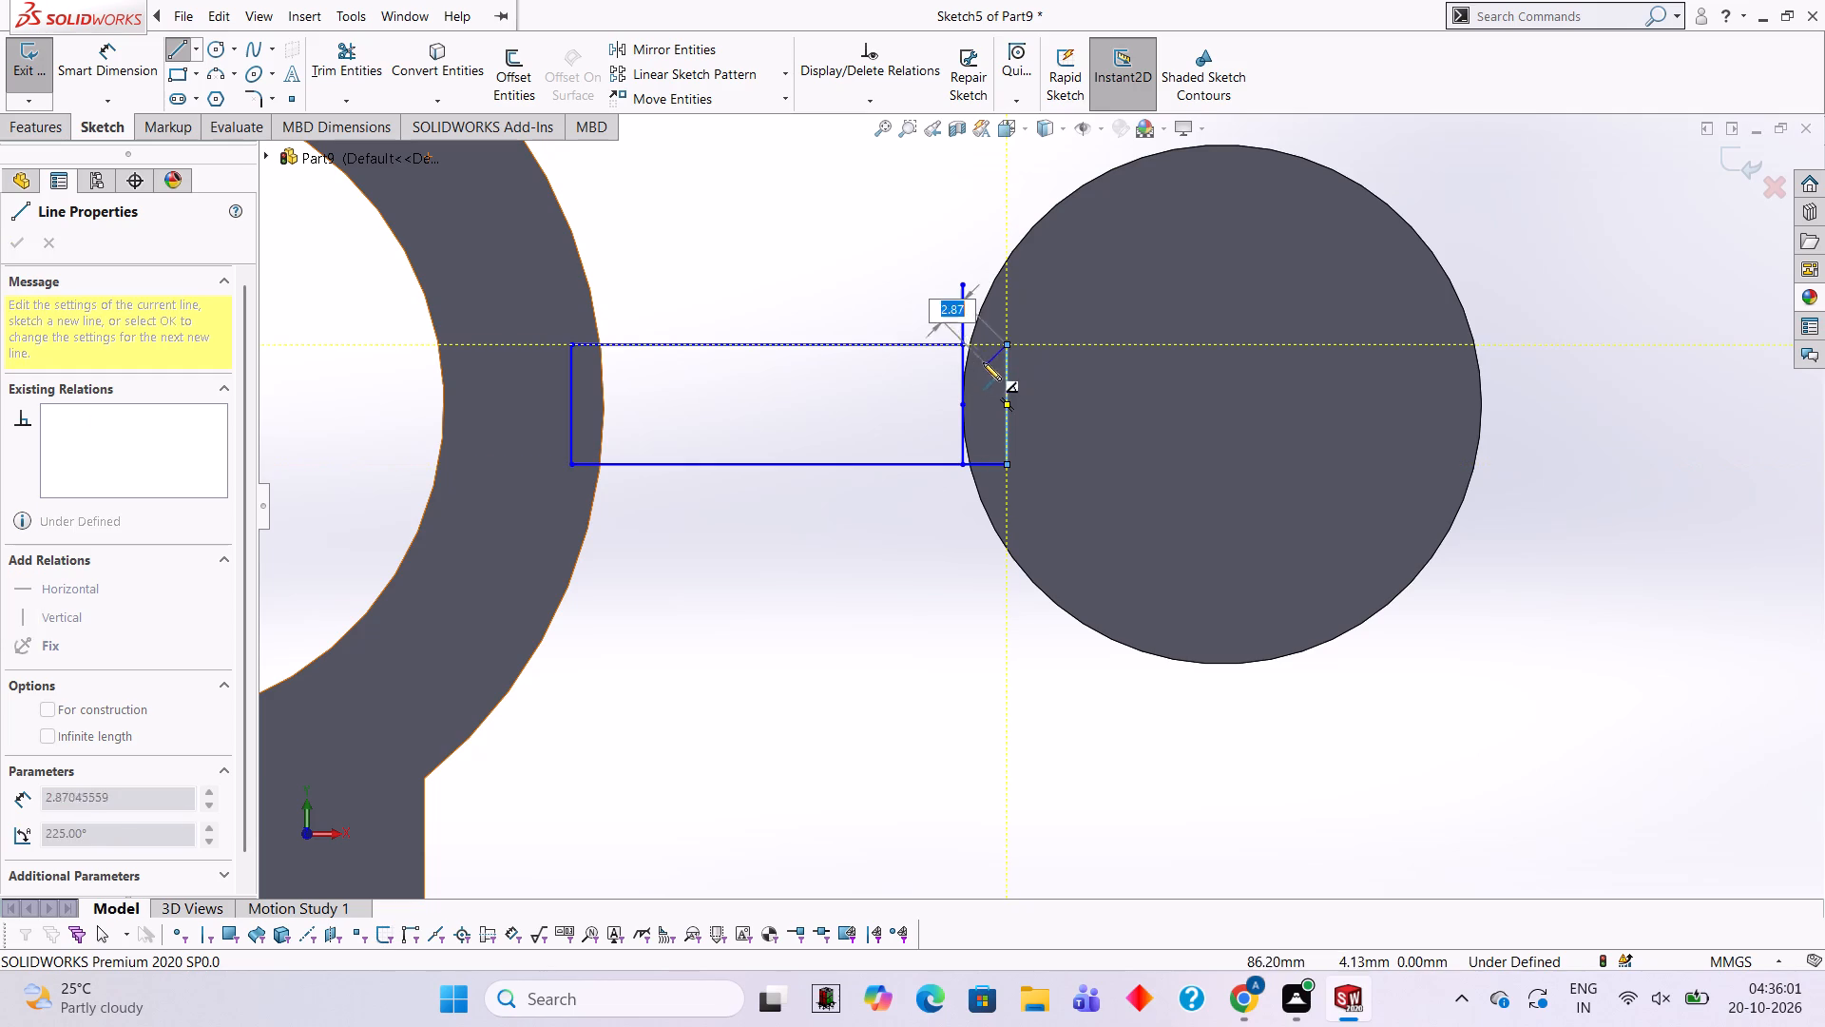
Trim away the vertical guide segments at the cylinder's edge, together with the upper horizontal line.
click(352, 63)
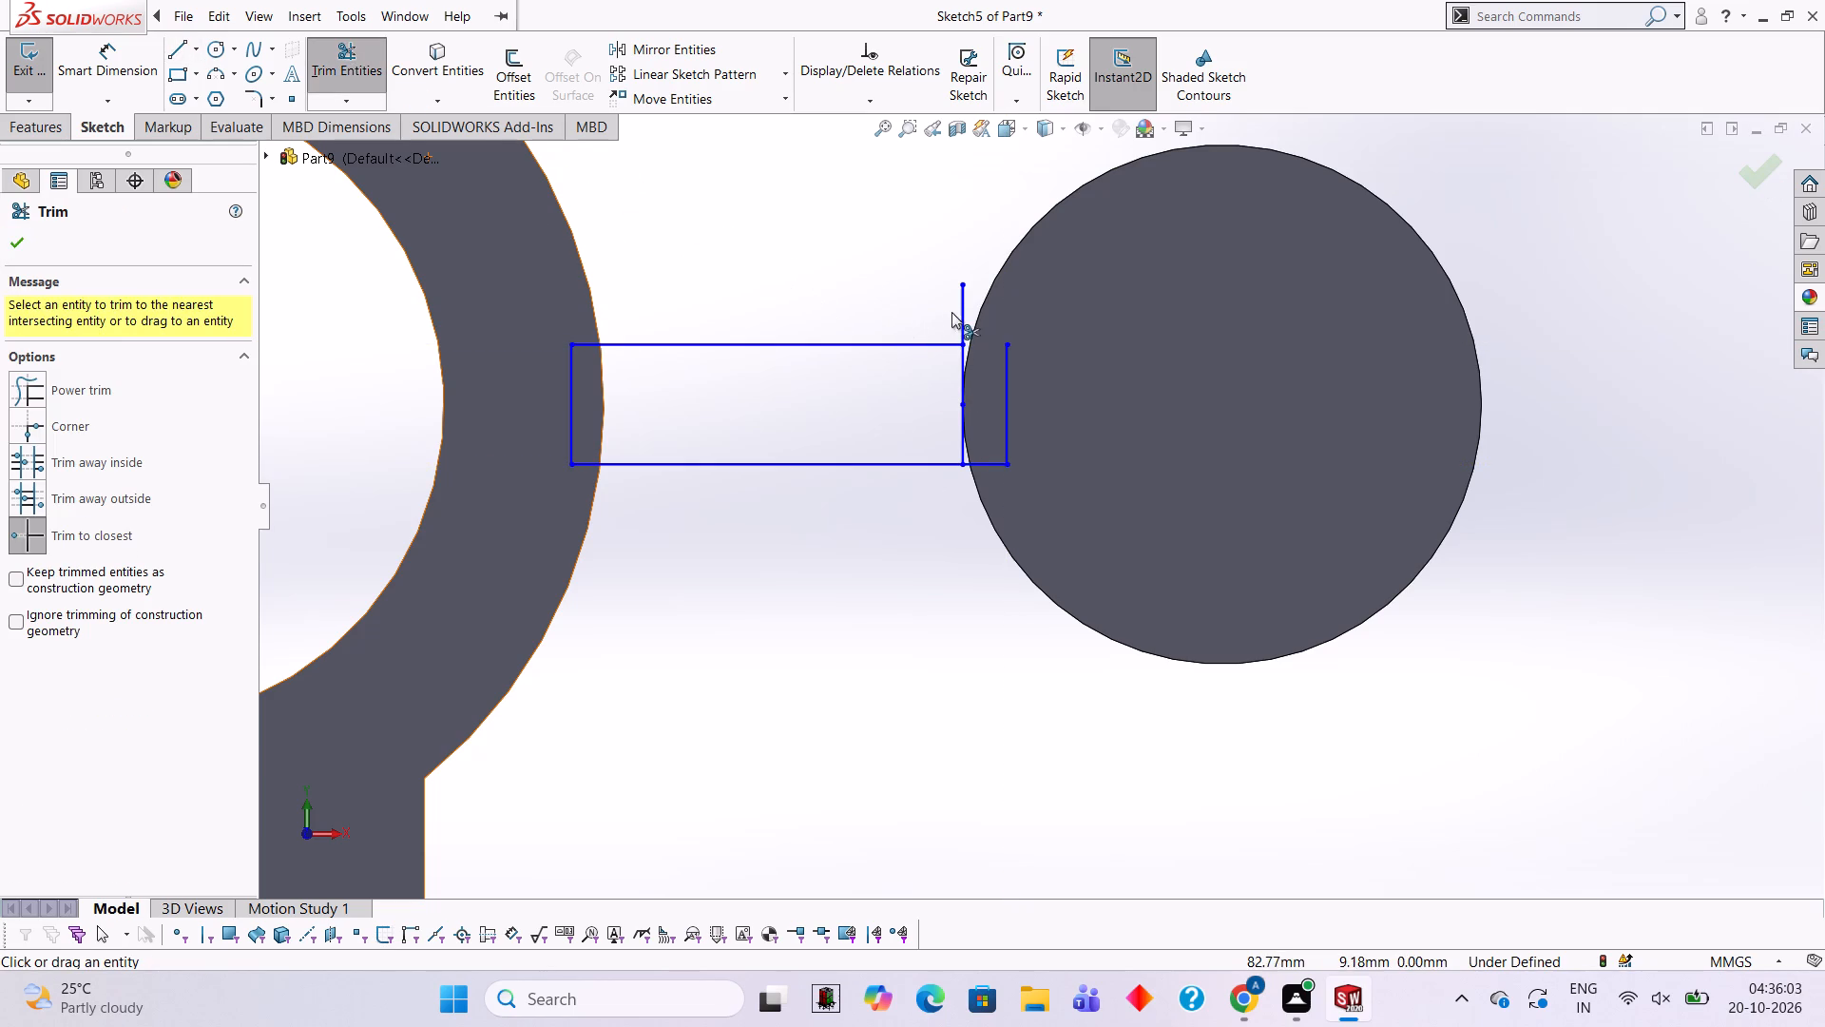
click(962, 308)
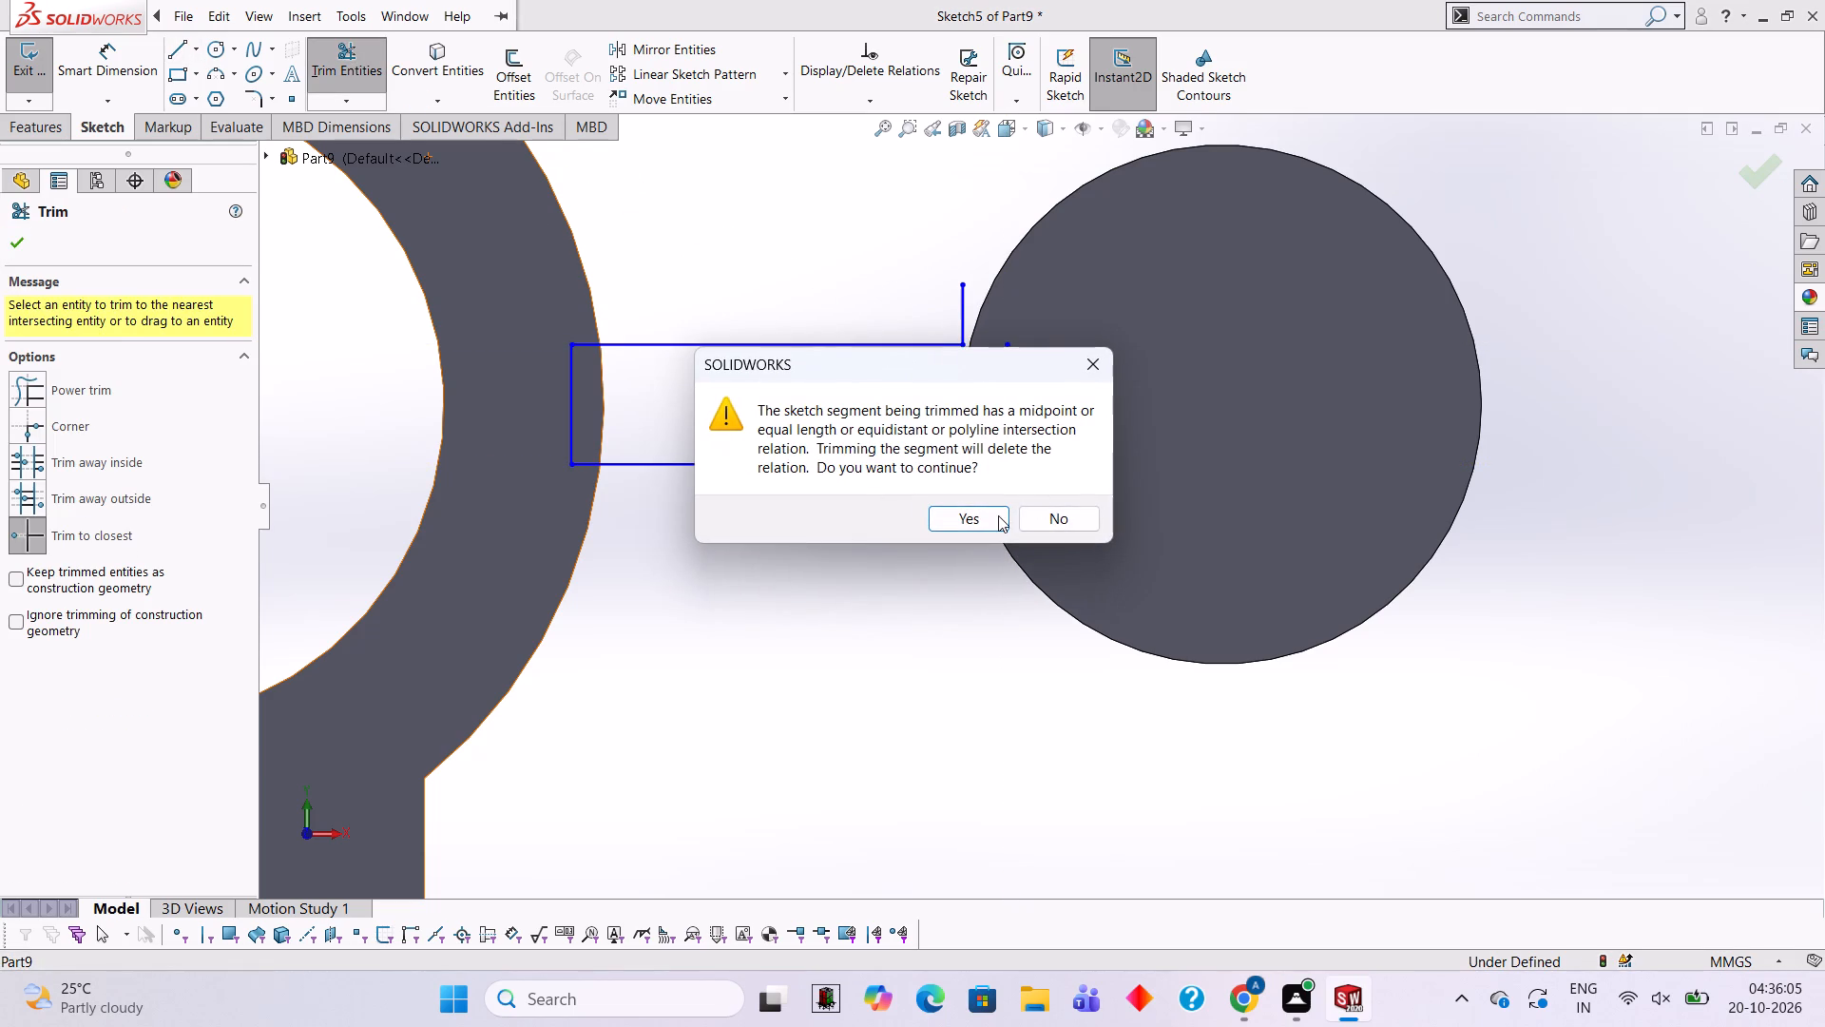
click(985, 512)
scroll(1001, 274, down, 3)
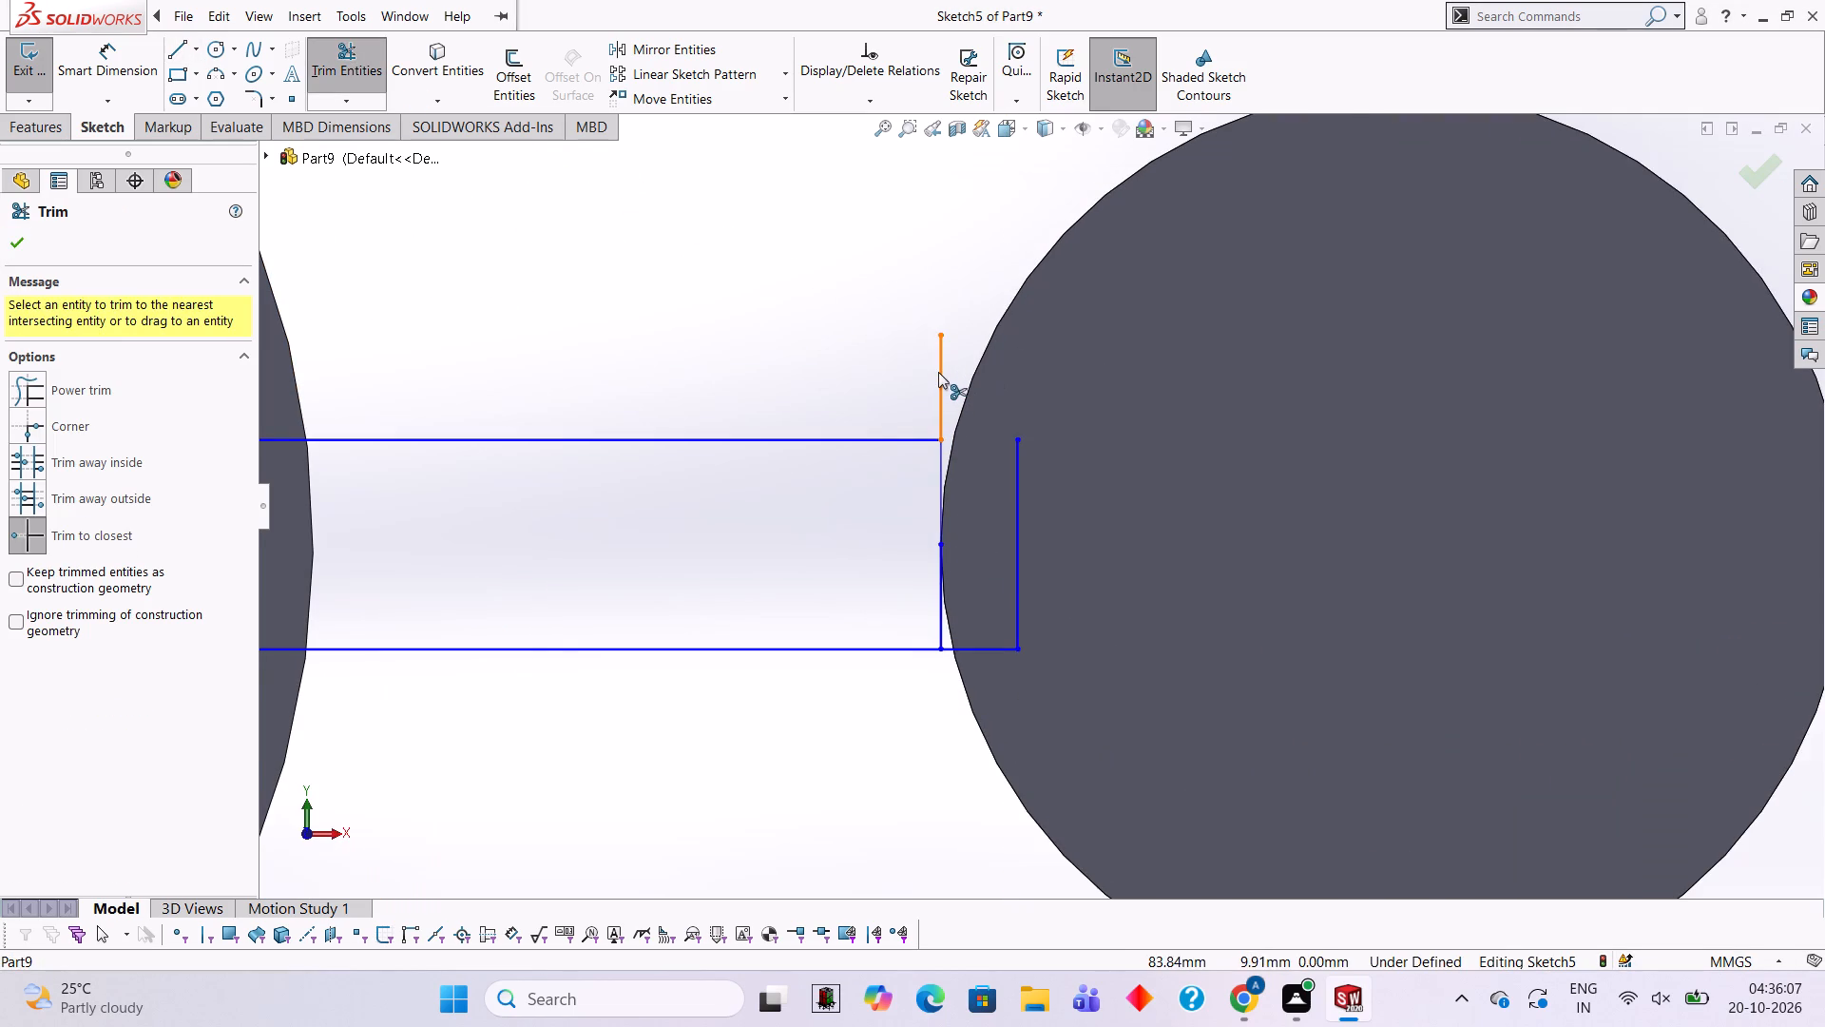
click(938, 372)
click(861, 439)
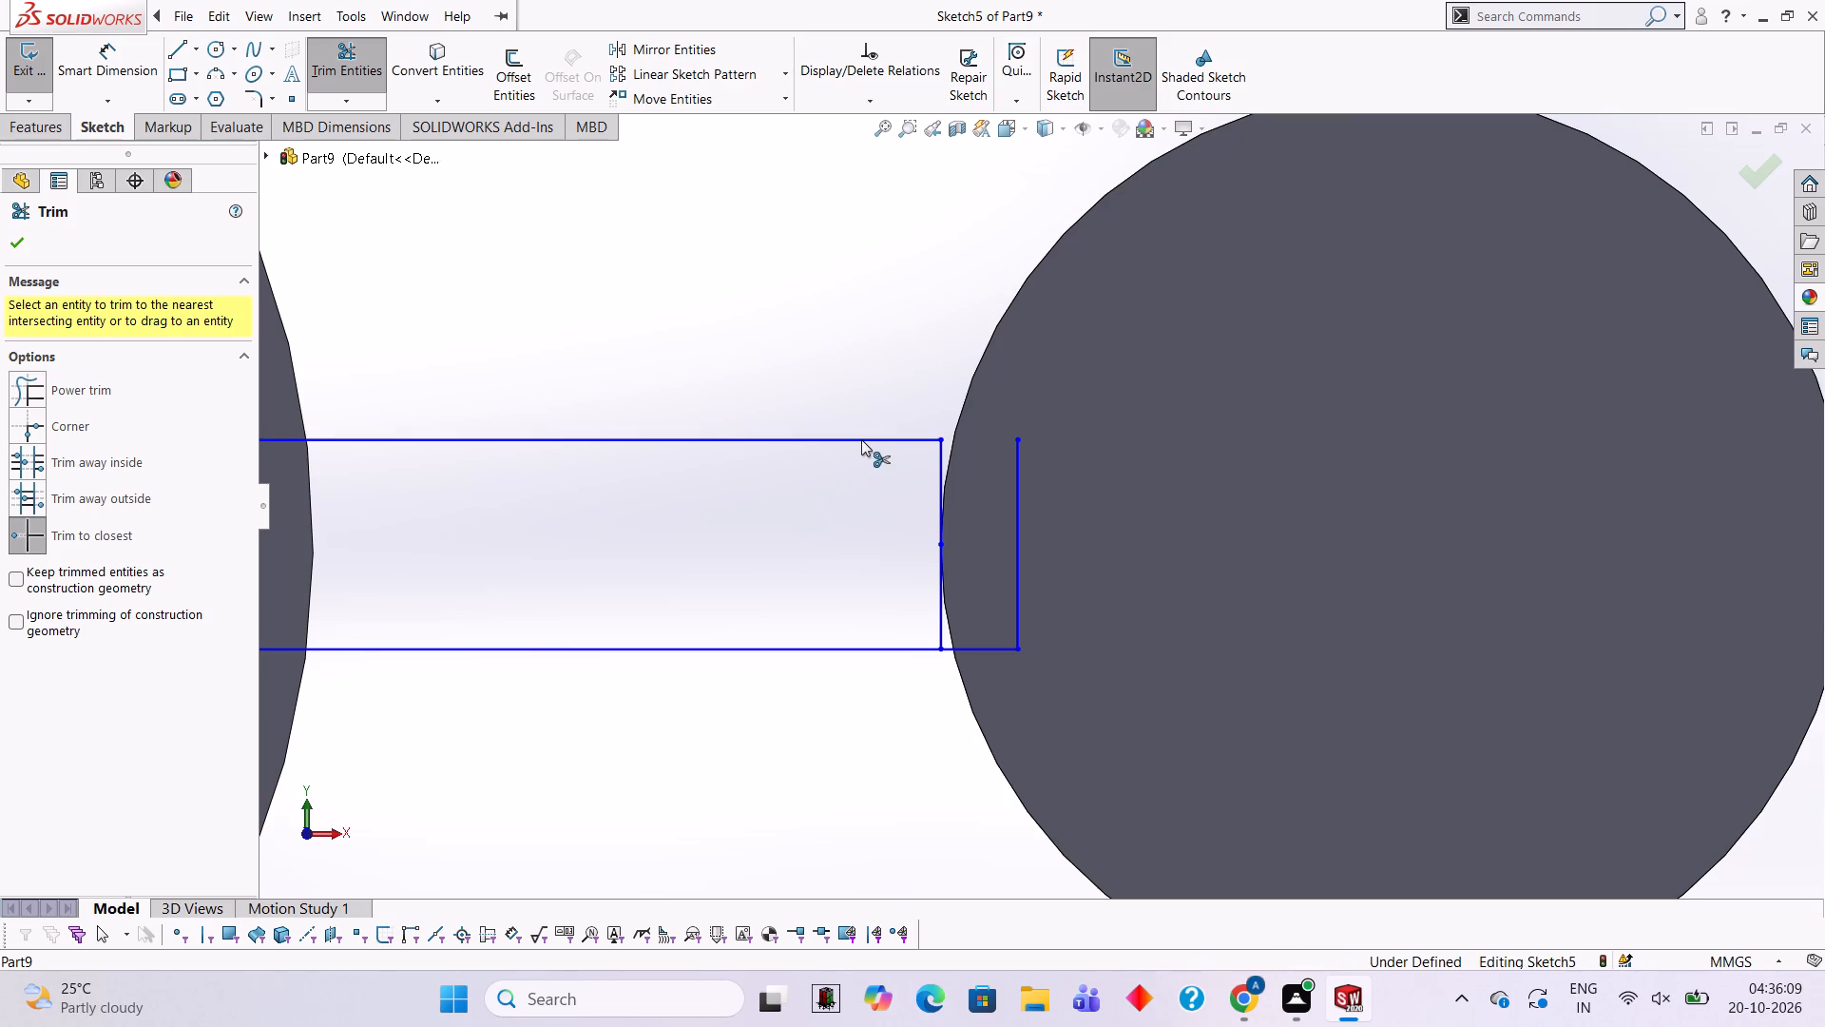
click(940, 458)
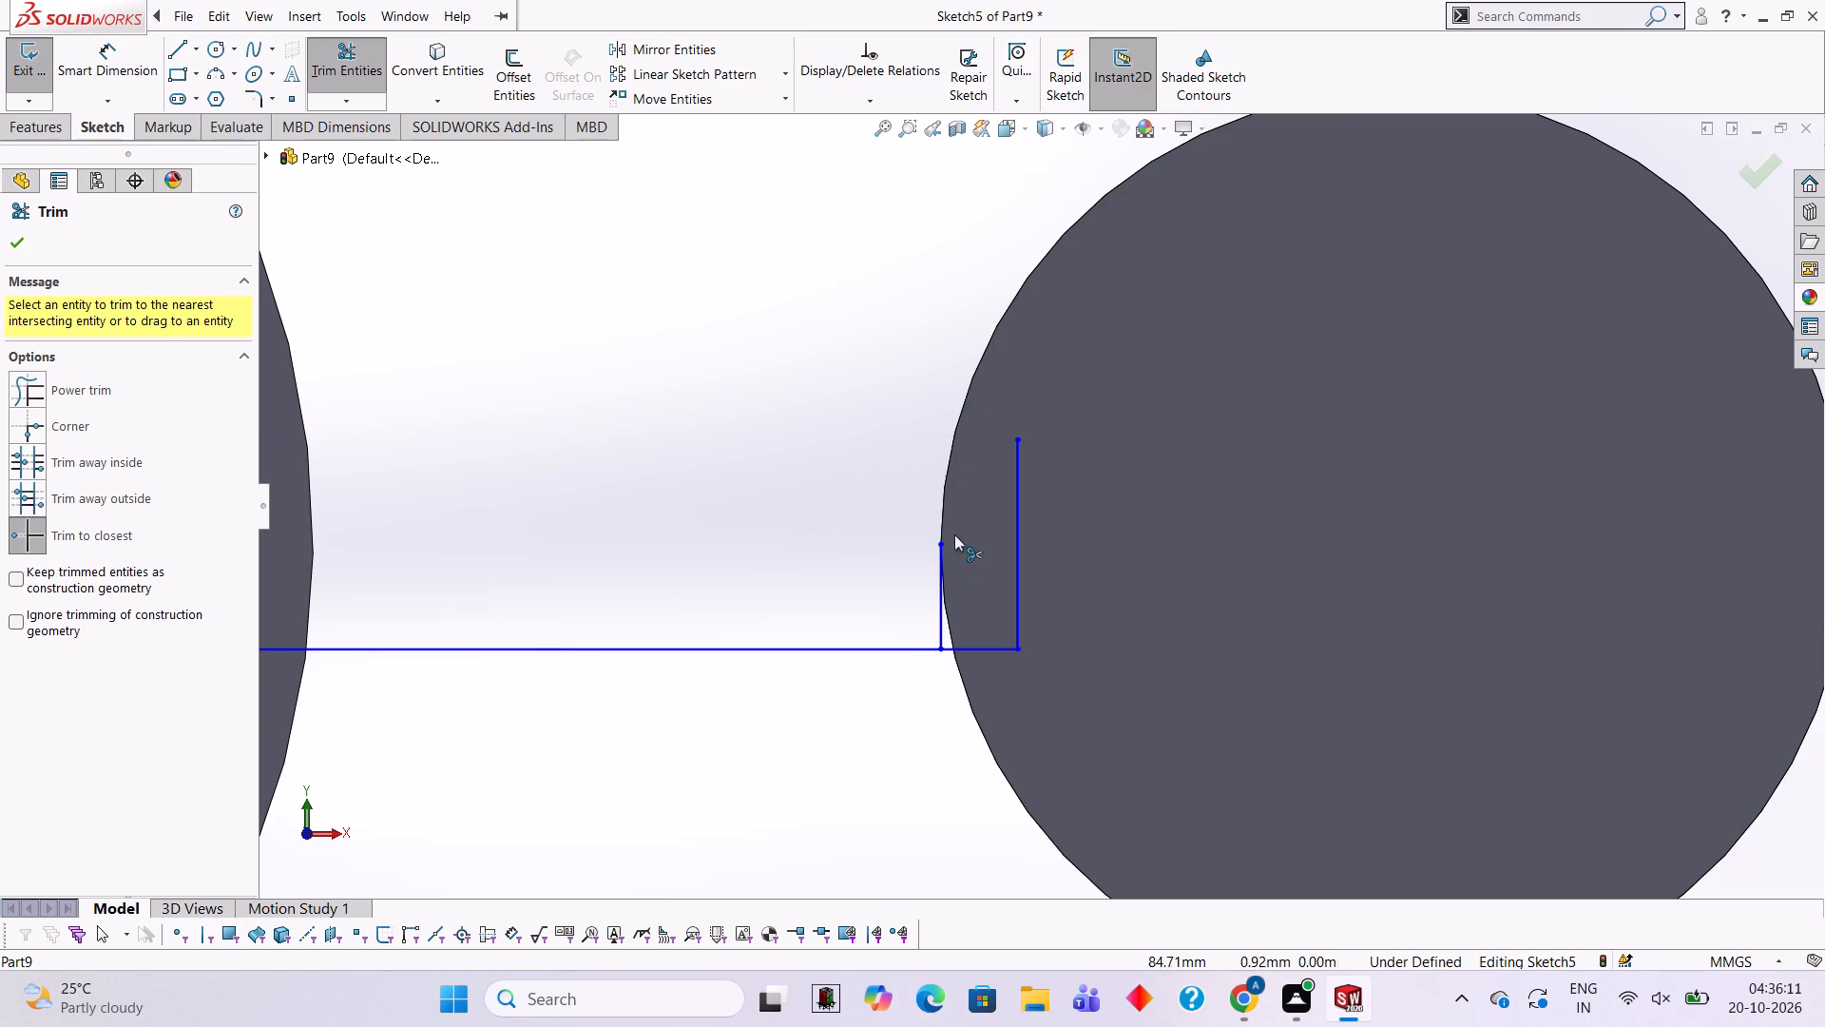
click(940, 582)
scroll(955, 585, up, 3)
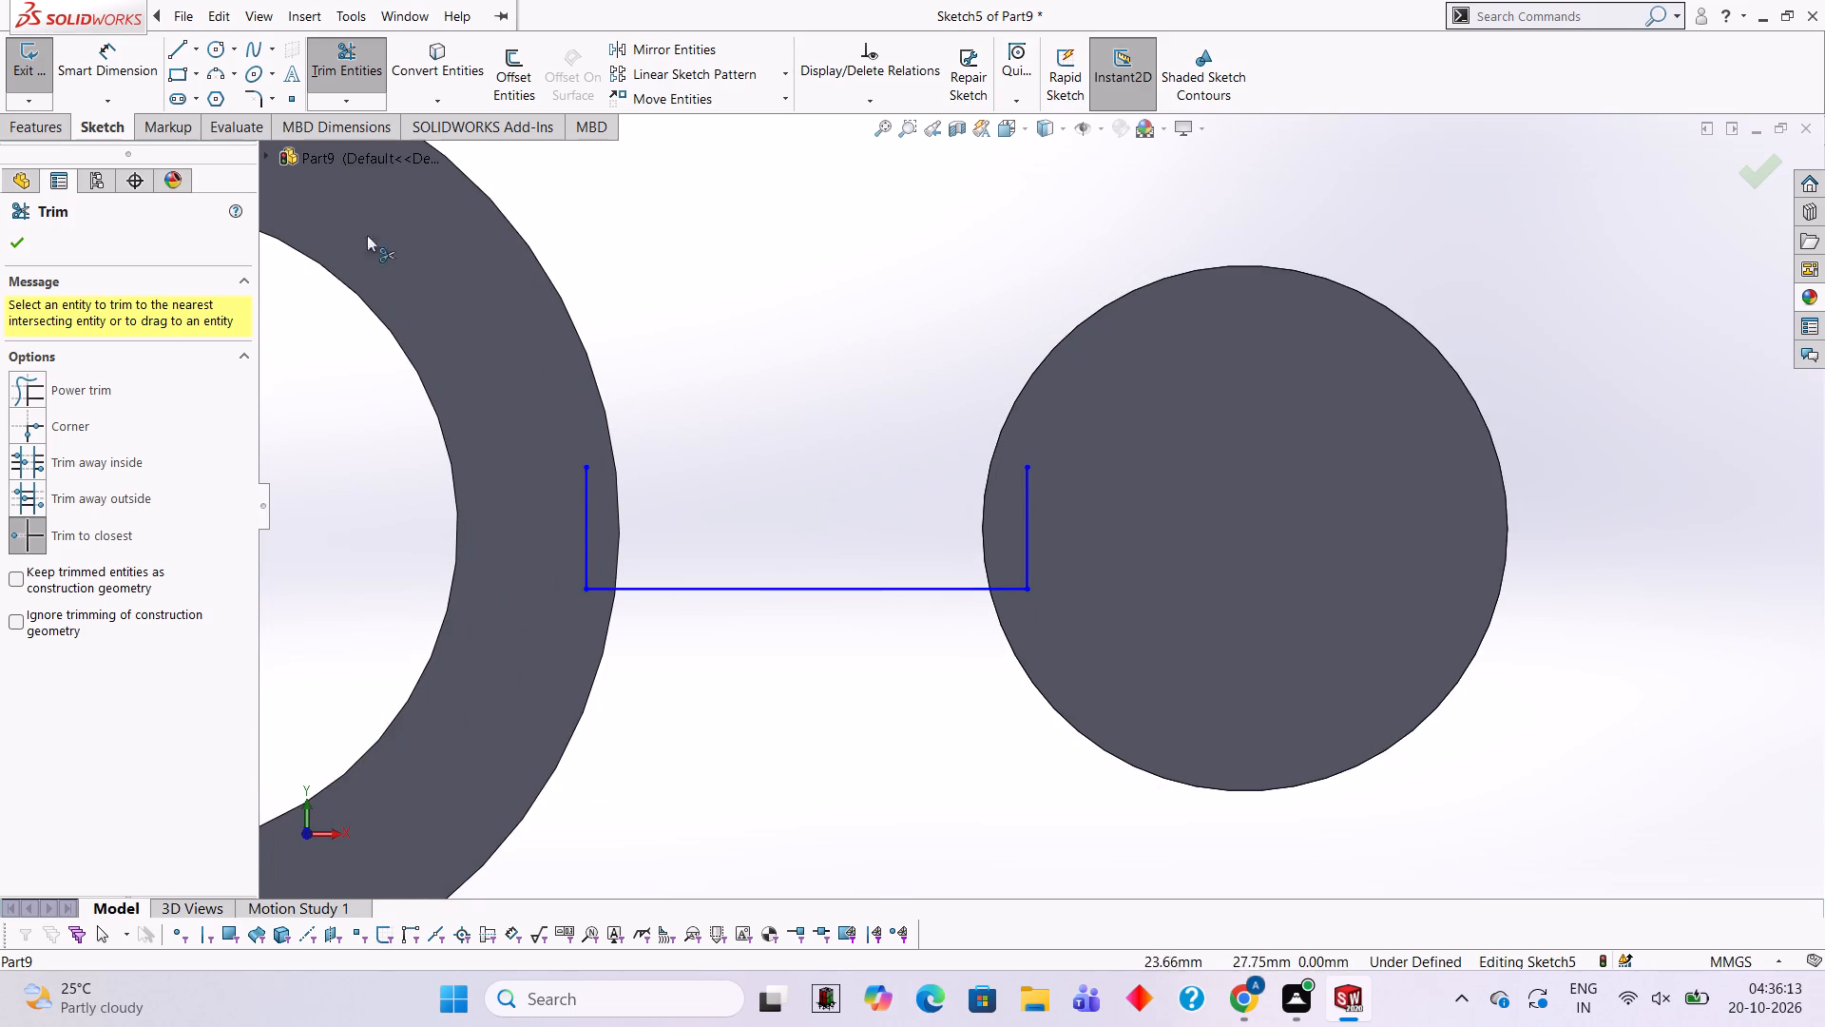
Close the connecting rectangle with a horizontal line about 44 mm long between the two open upper ends.
click(179, 40)
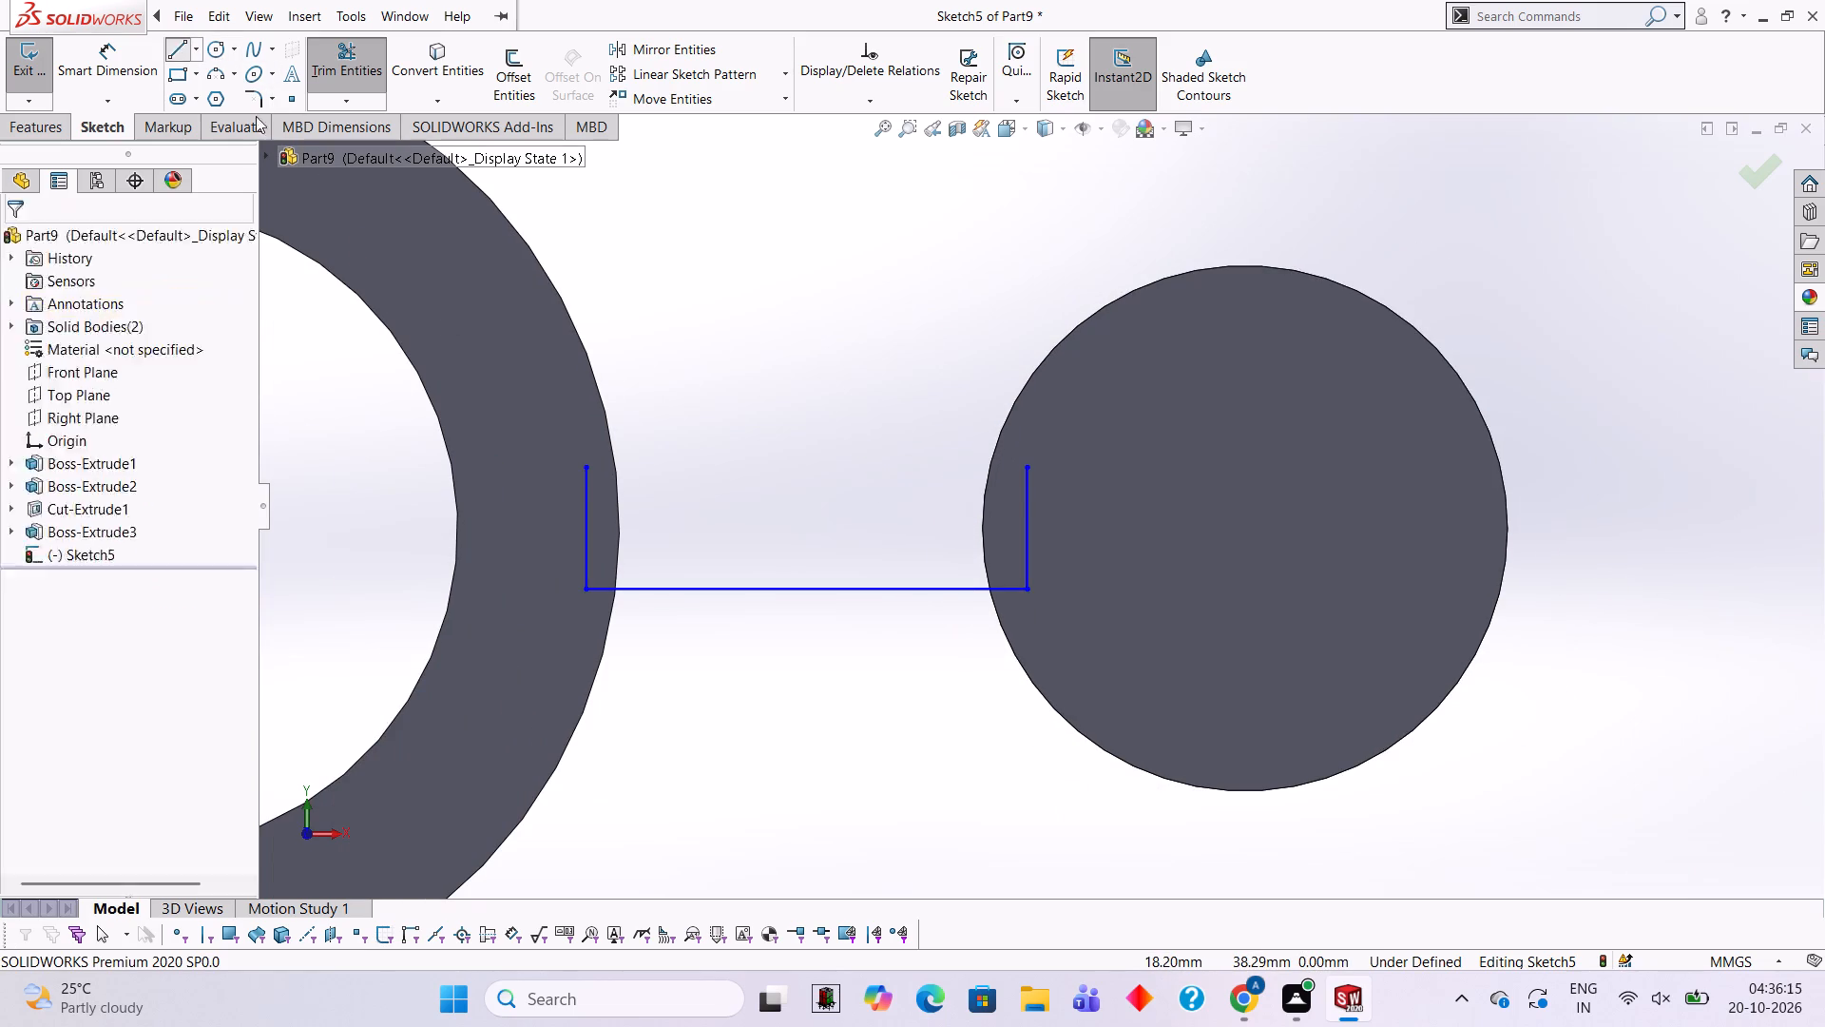
click(584, 464)
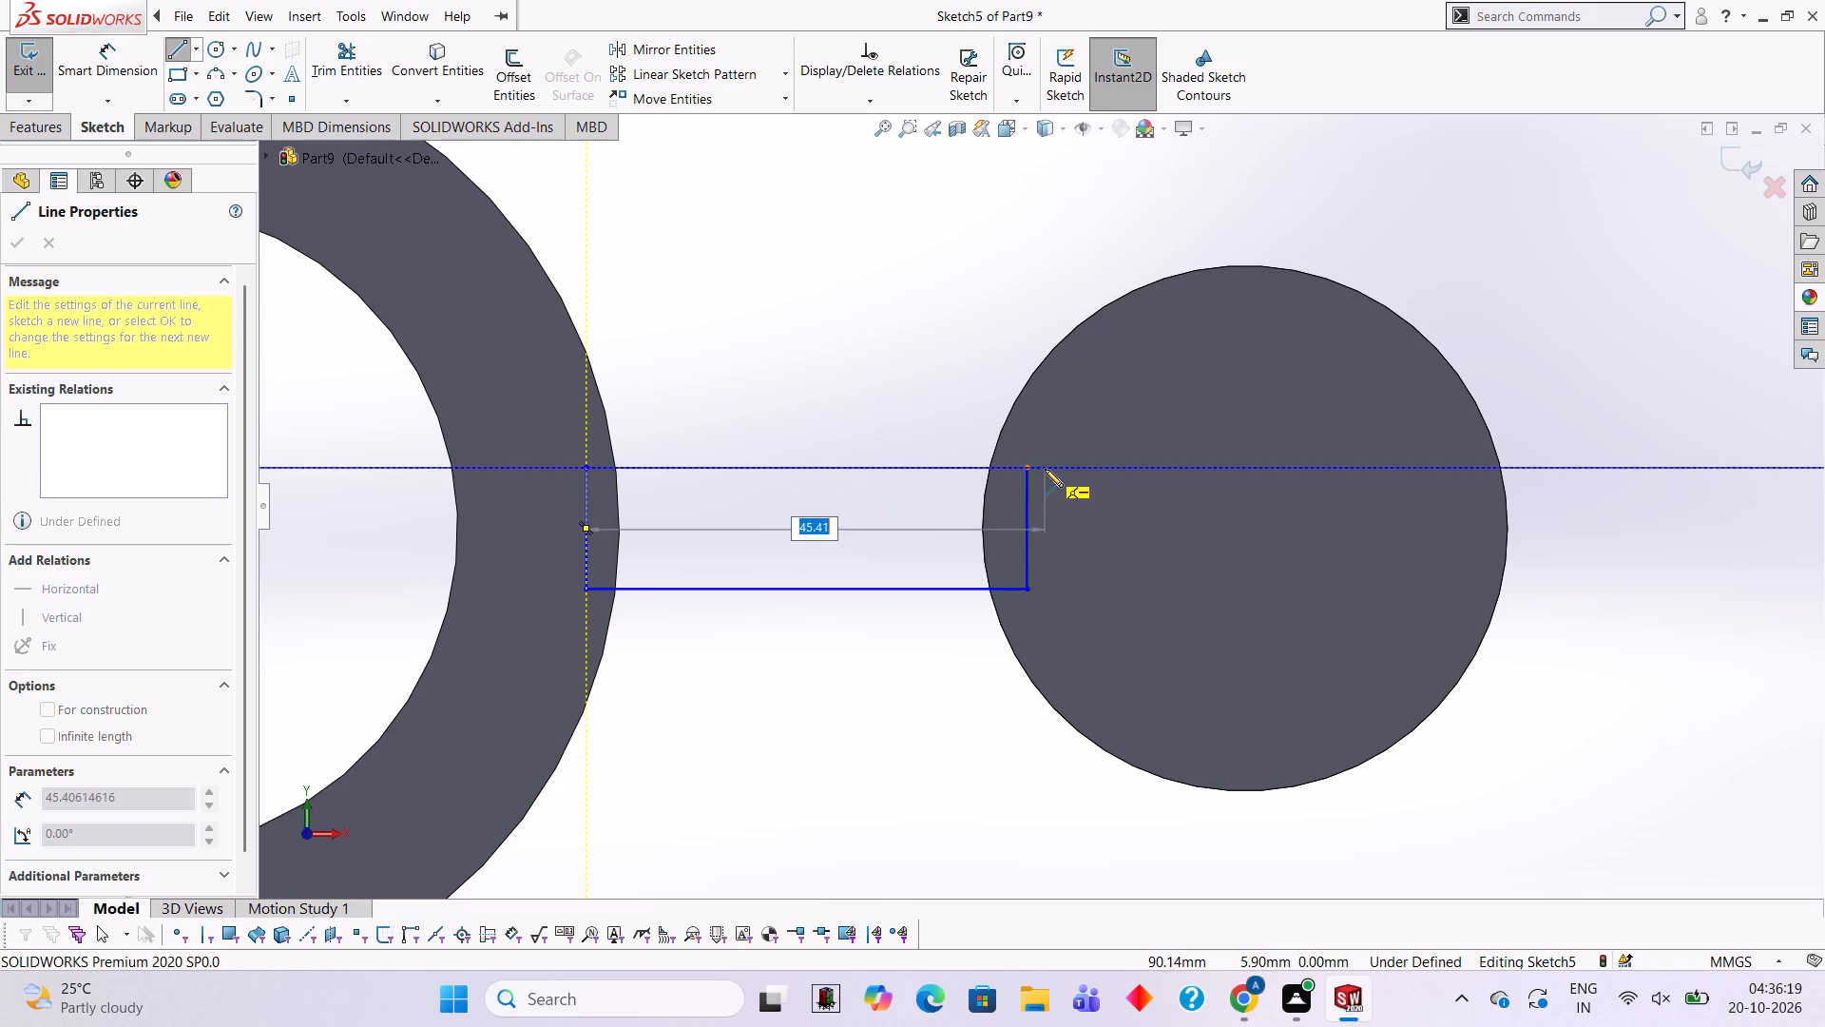
click(1028, 466)
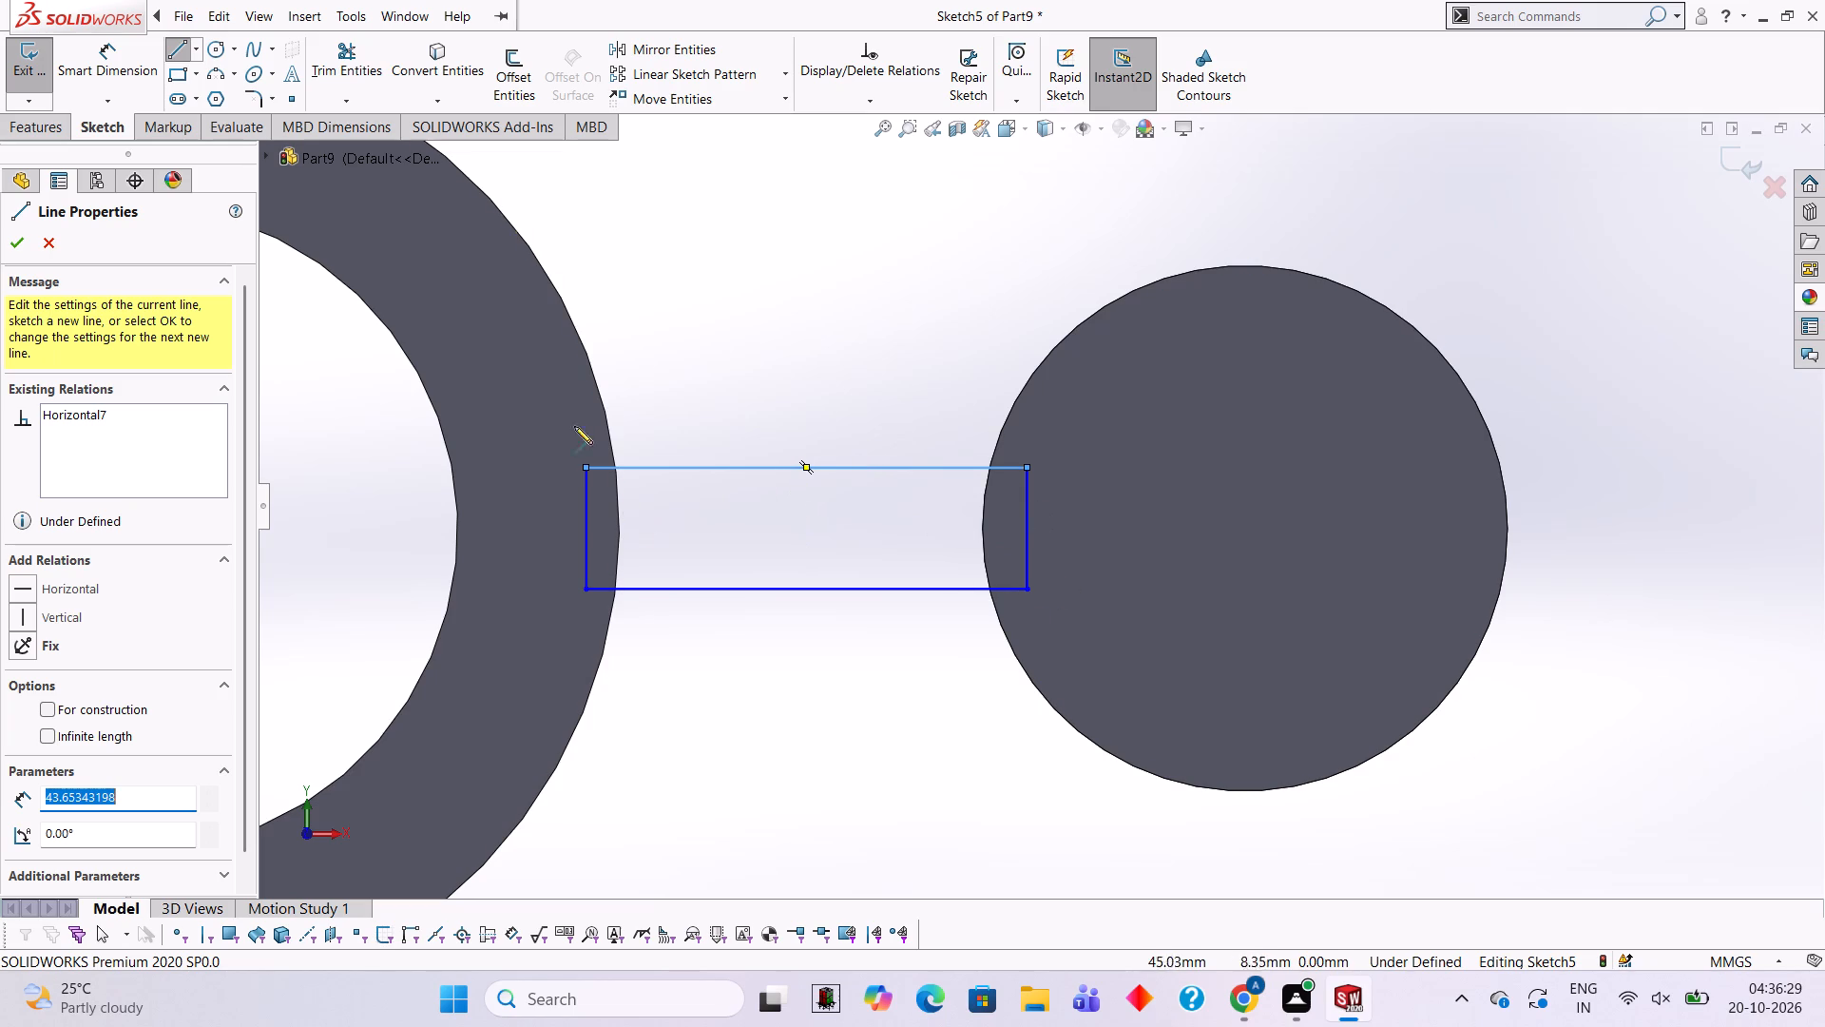
Sketch a 52 mm diameter circle centred on the cylinder, matching its outer edge.
click(215, 51)
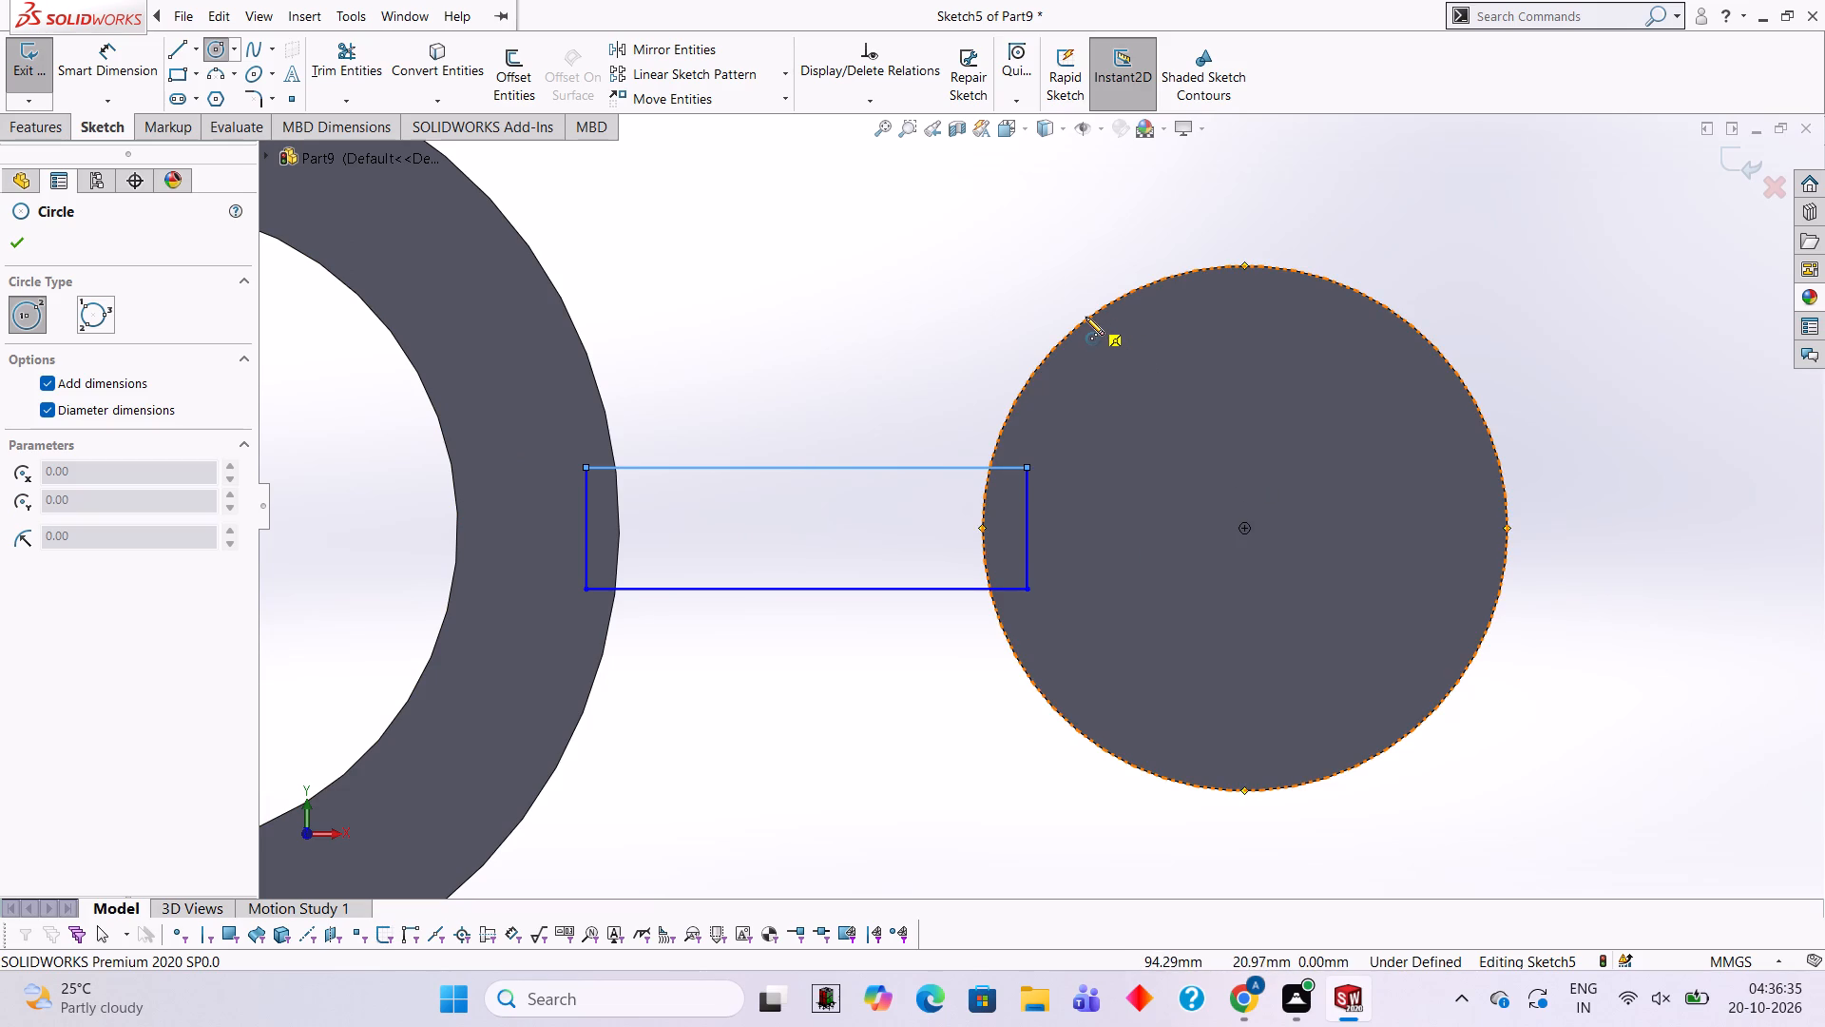
click(1243, 530)
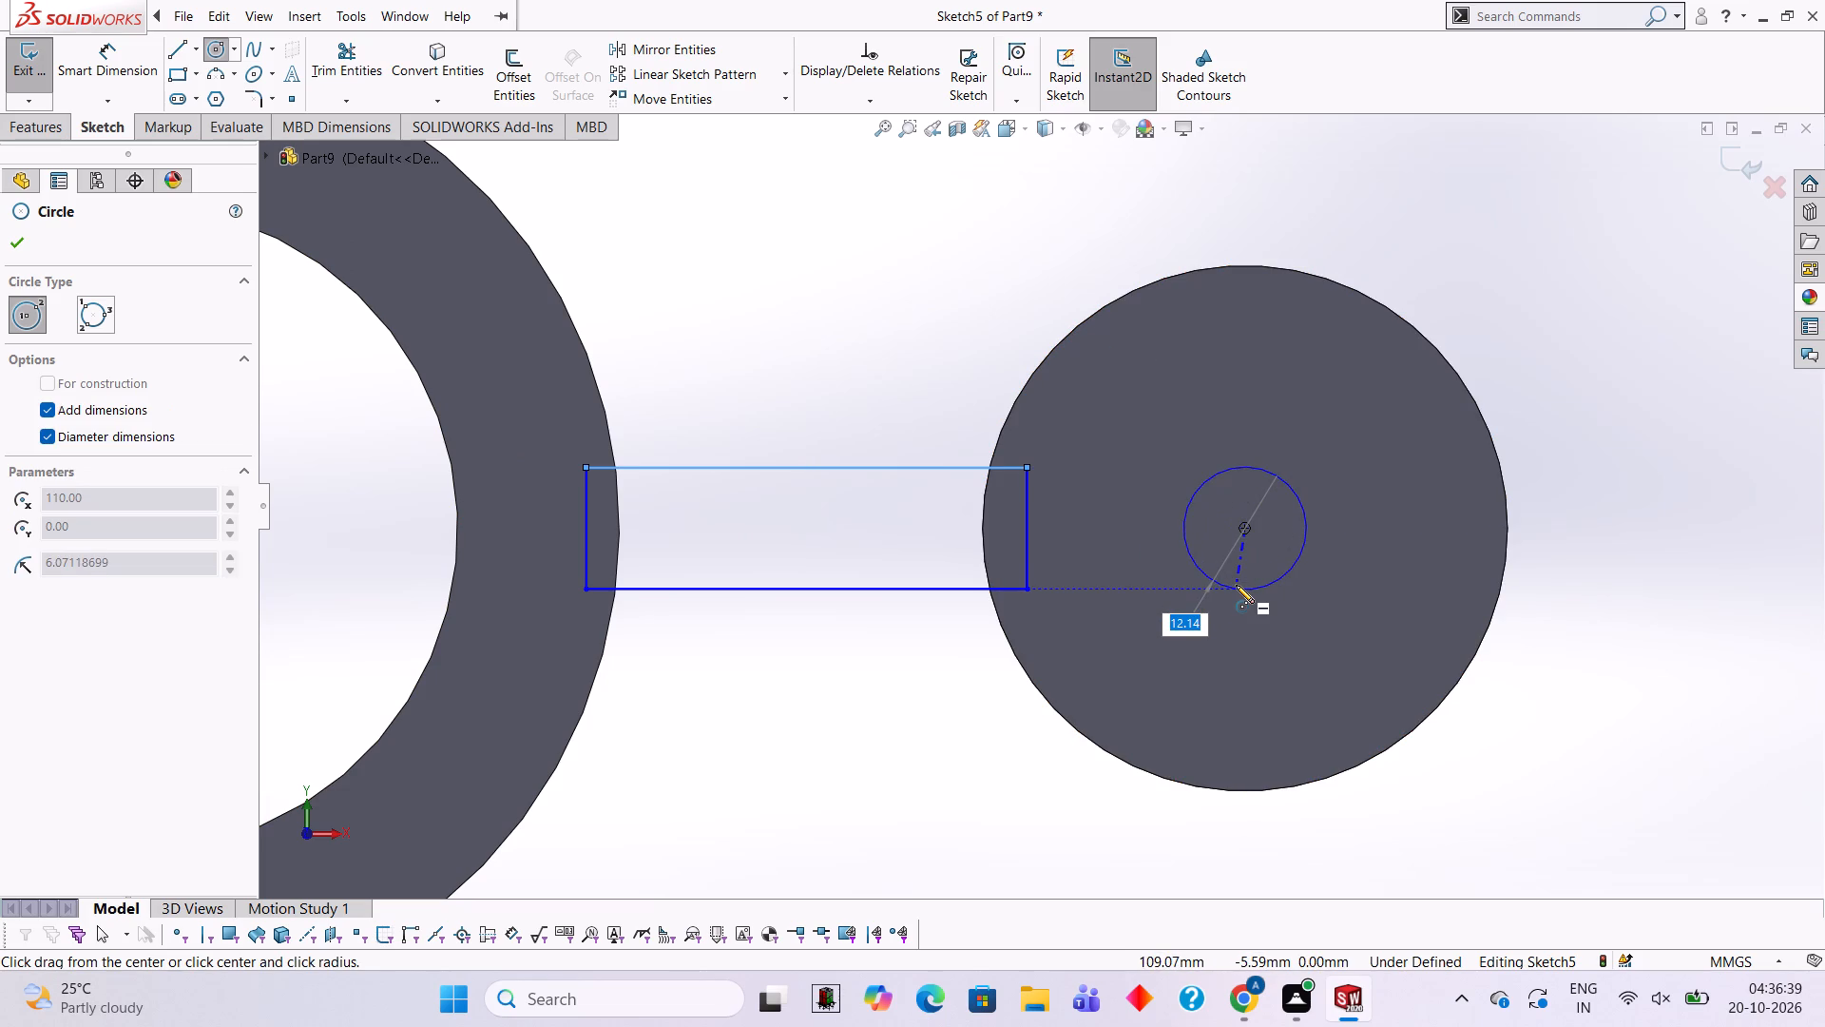
text(52)
key(Return)
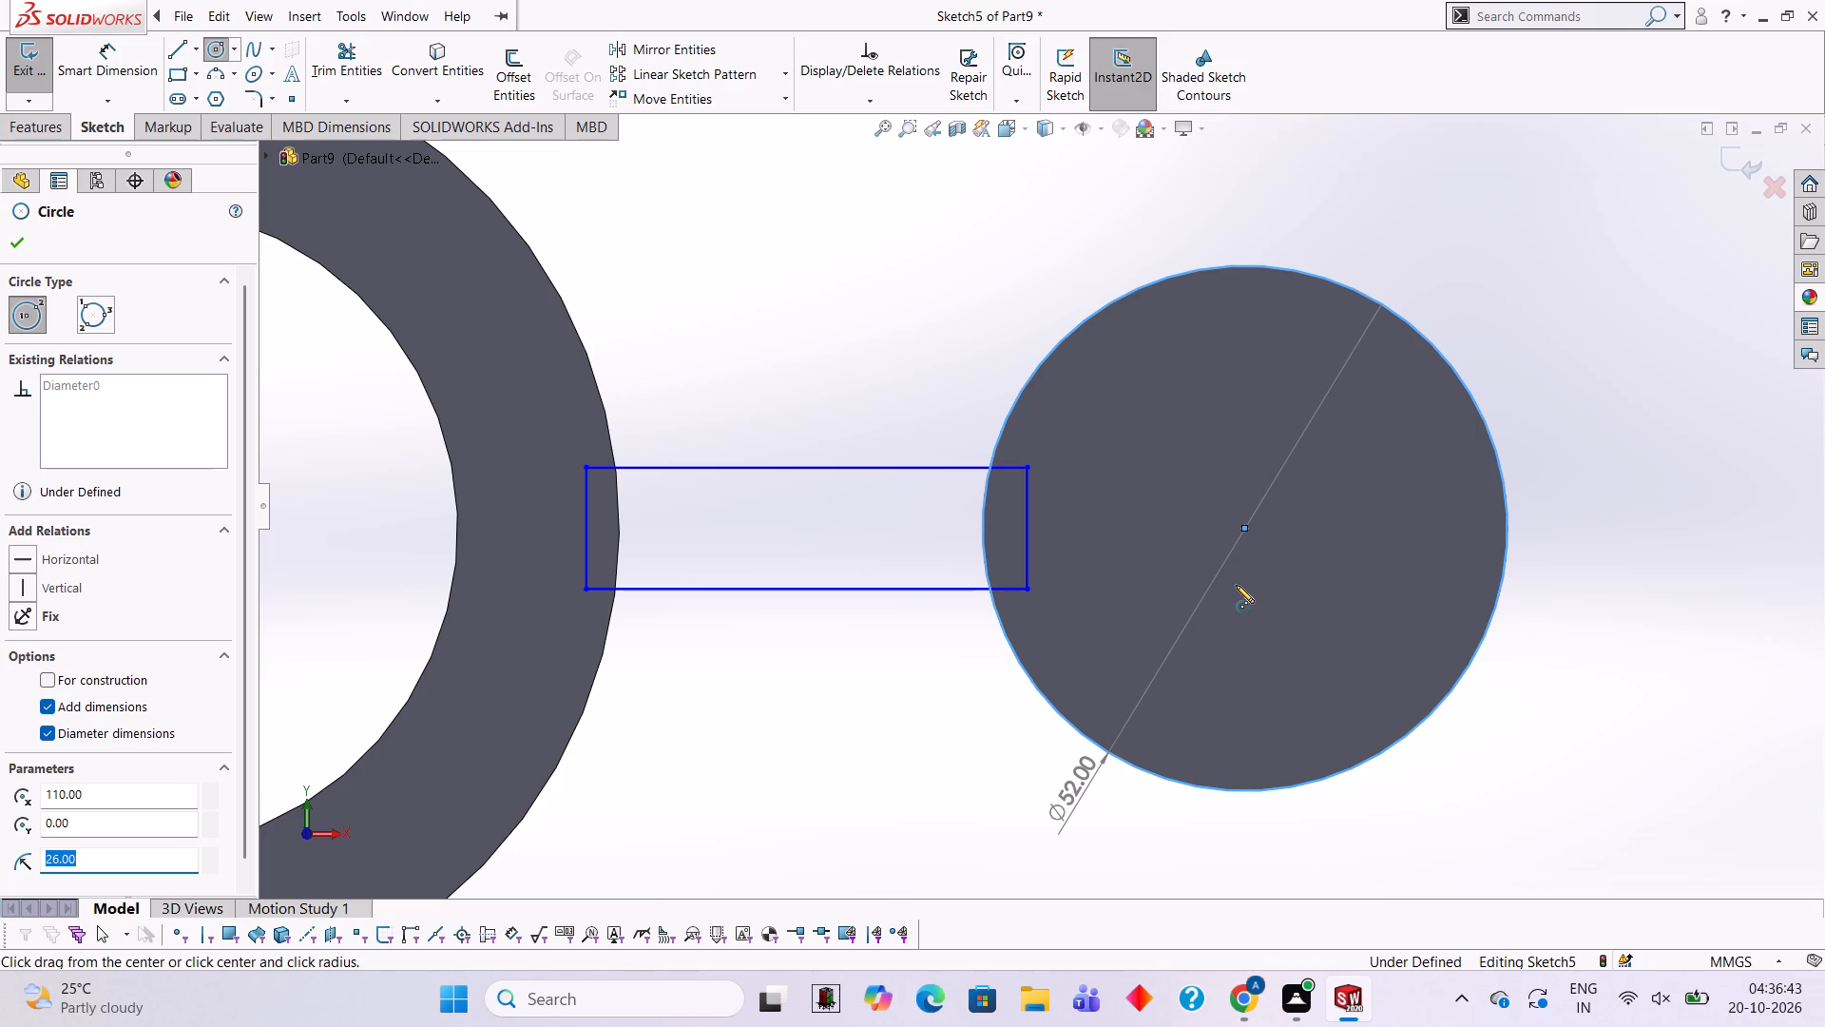
Trim the rectangle's portion inside the cylinder and the rest of the 52 mm circle, keeping only the arc closing the web profile.
click(377, 61)
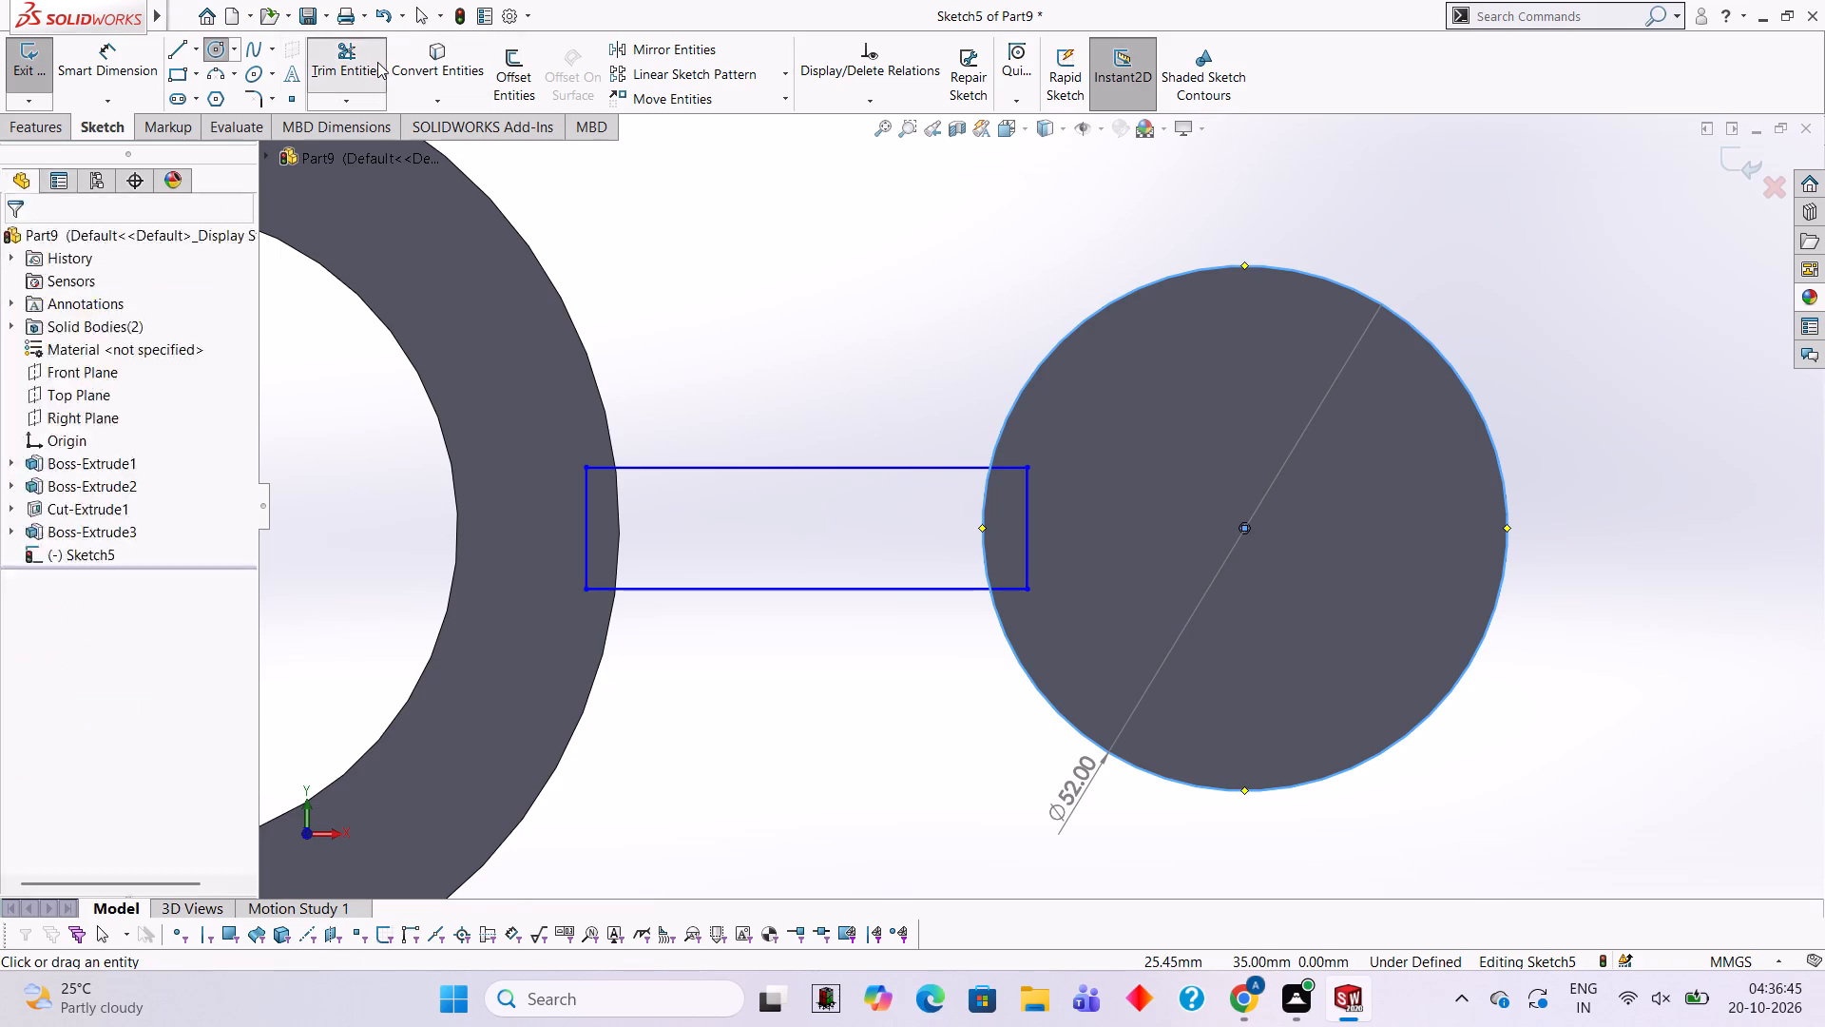
click(1030, 525)
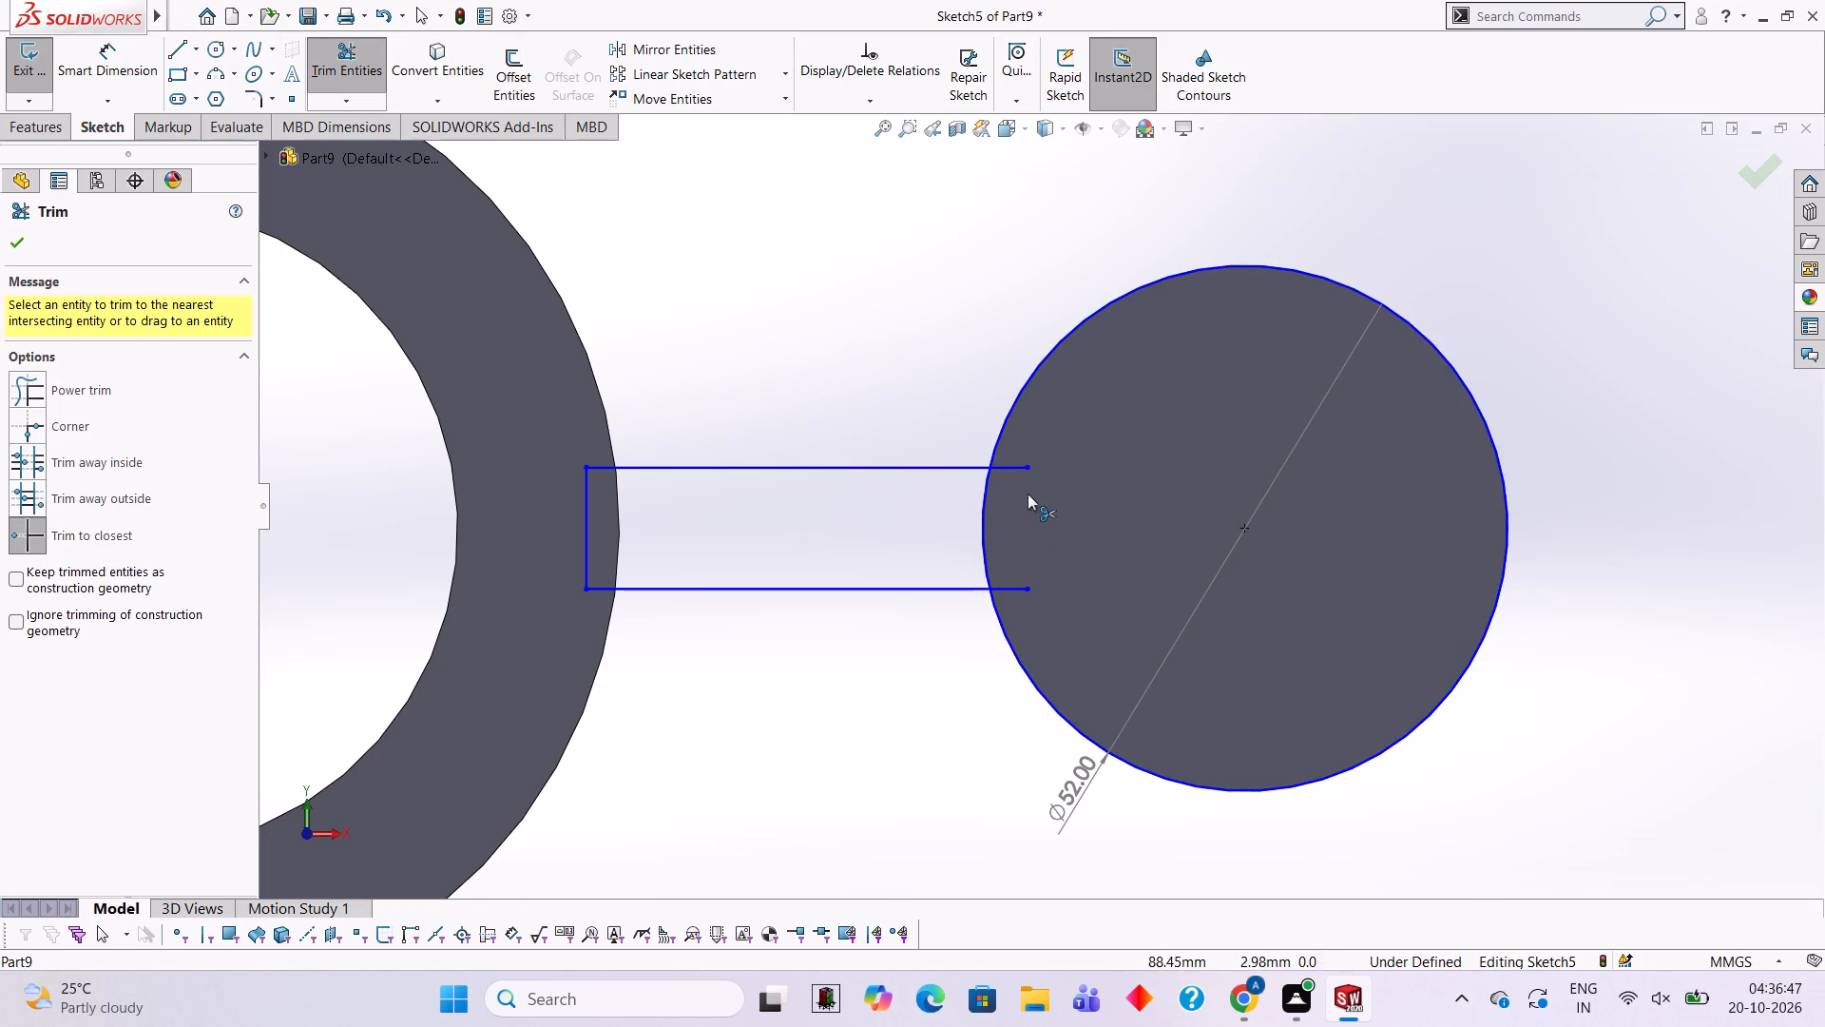
click(1021, 471)
click(1015, 591)
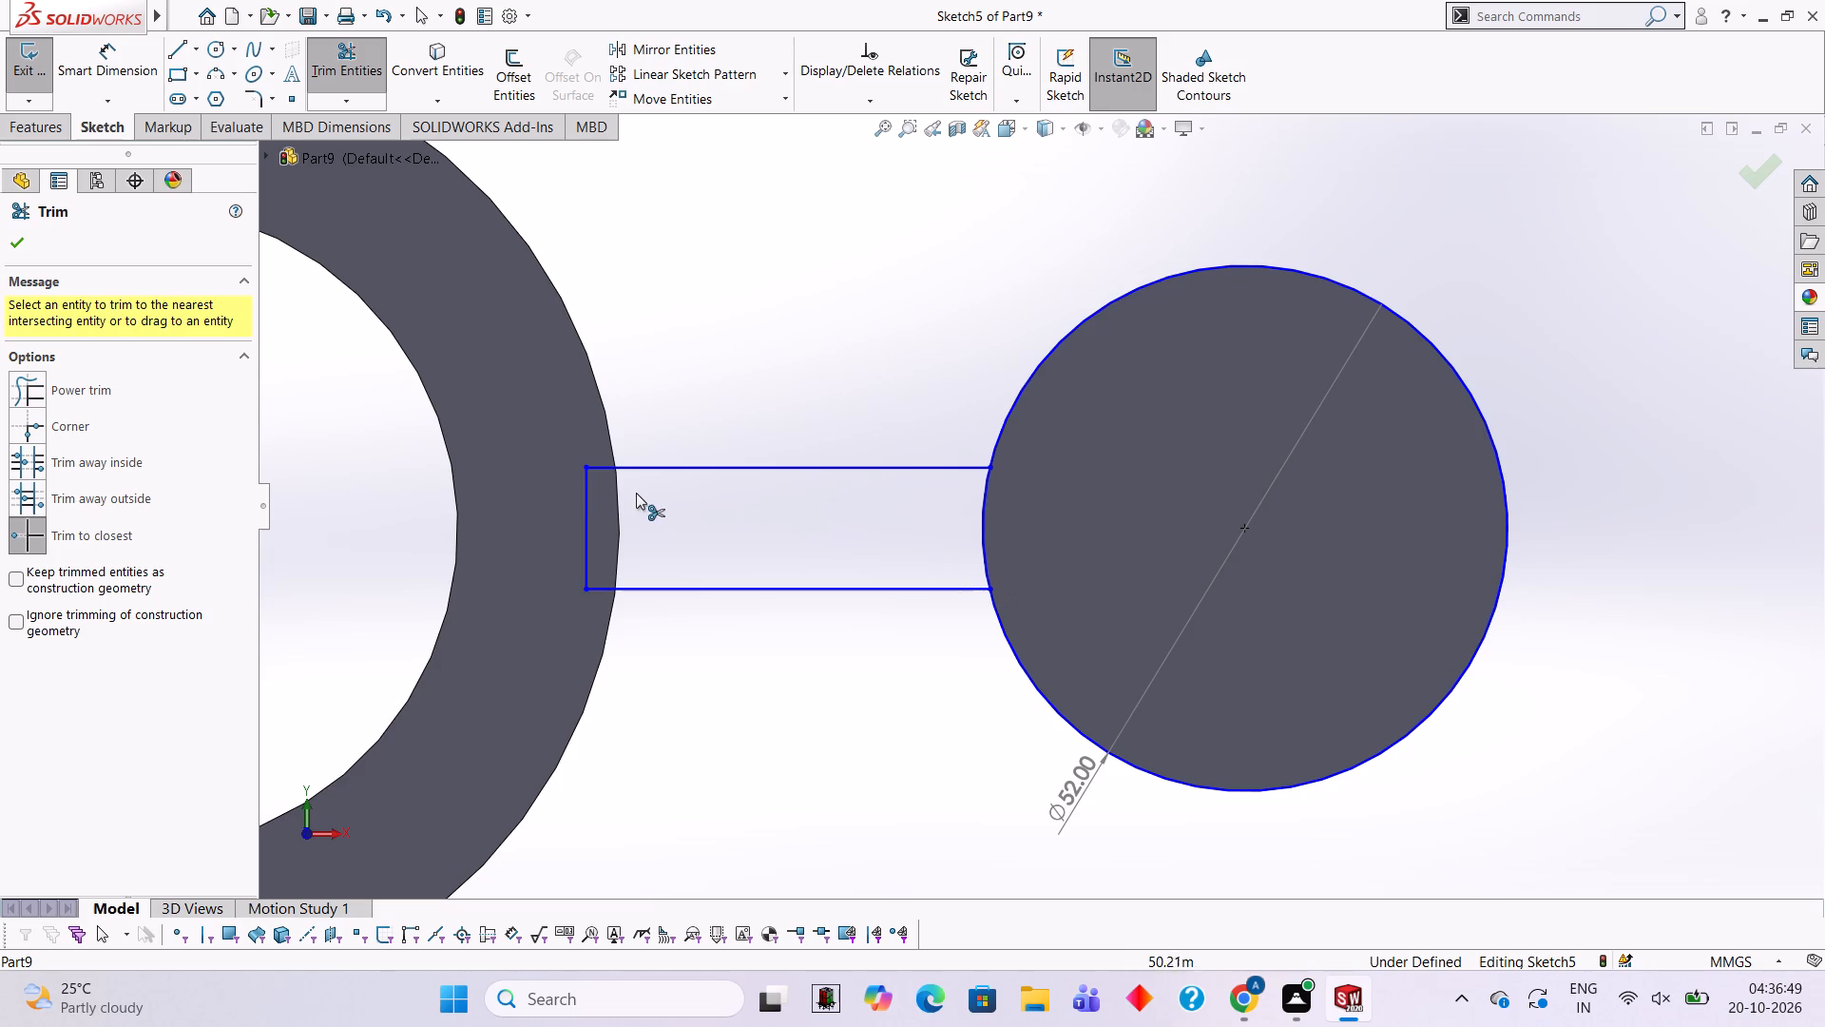
scroll(605, 334, up, 3)
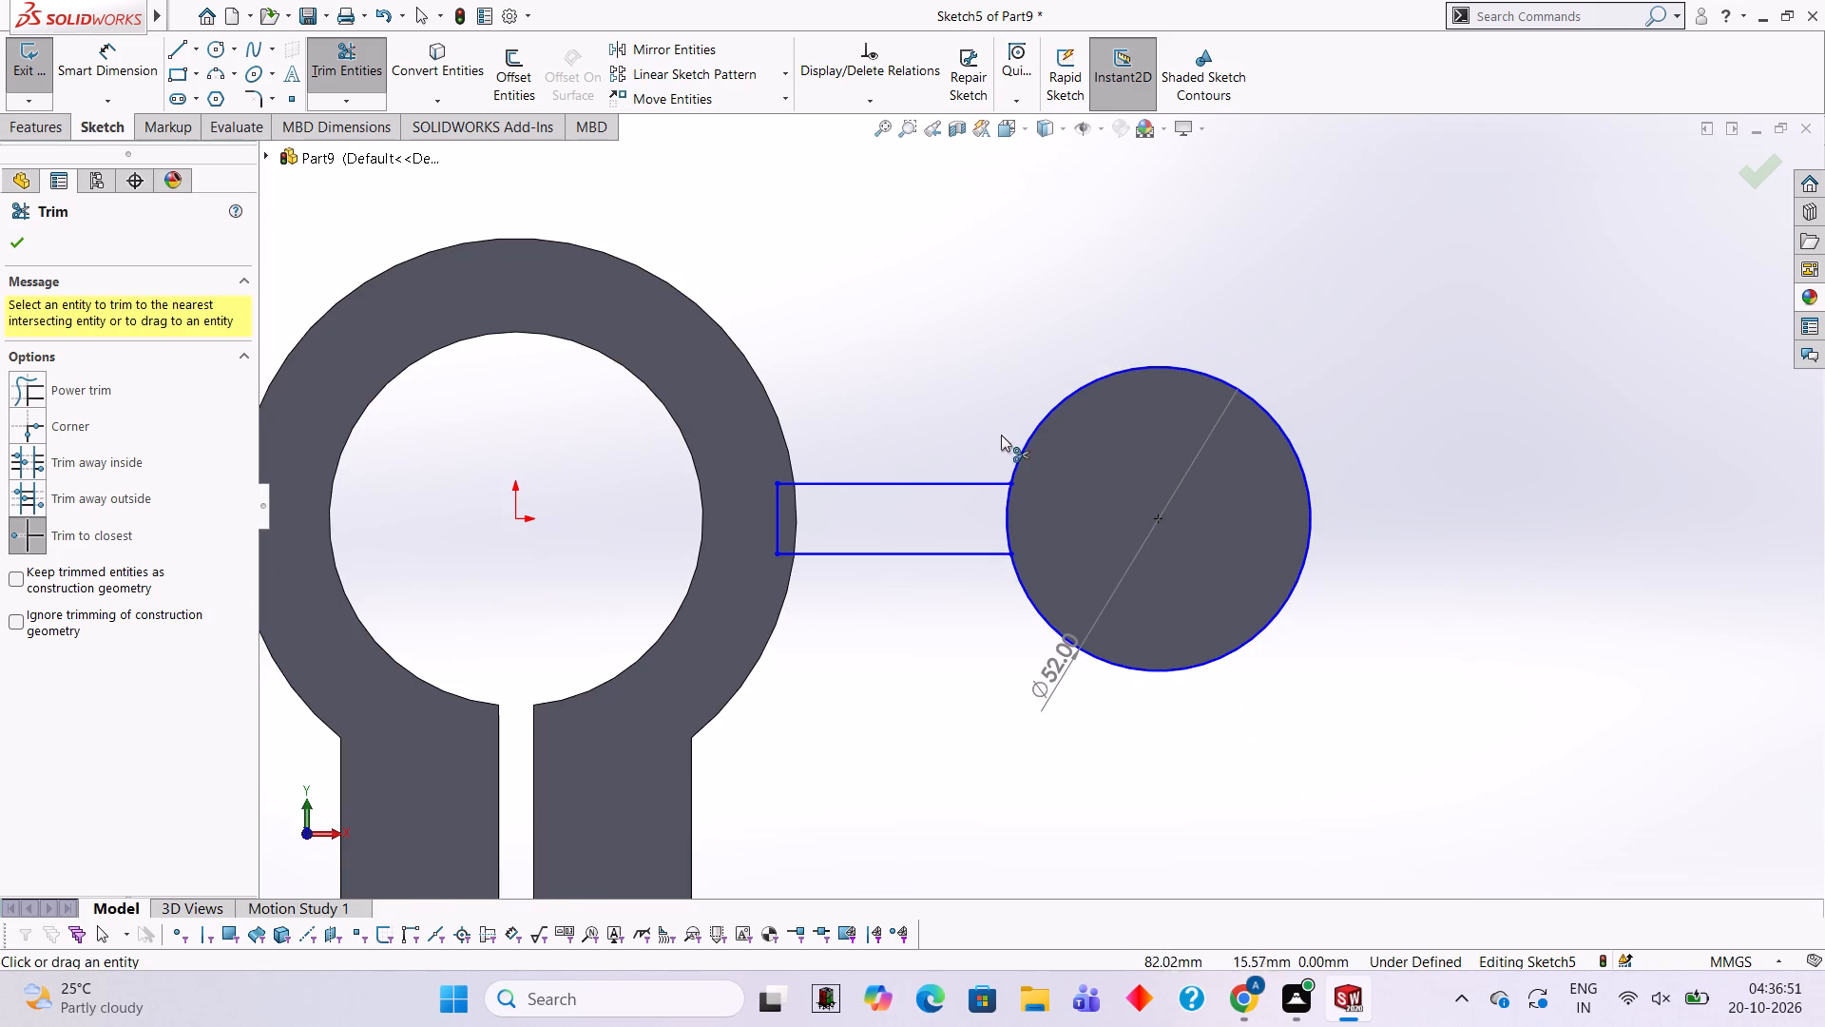
click(1042, 435)
scroll(1042, 435, down, 5)
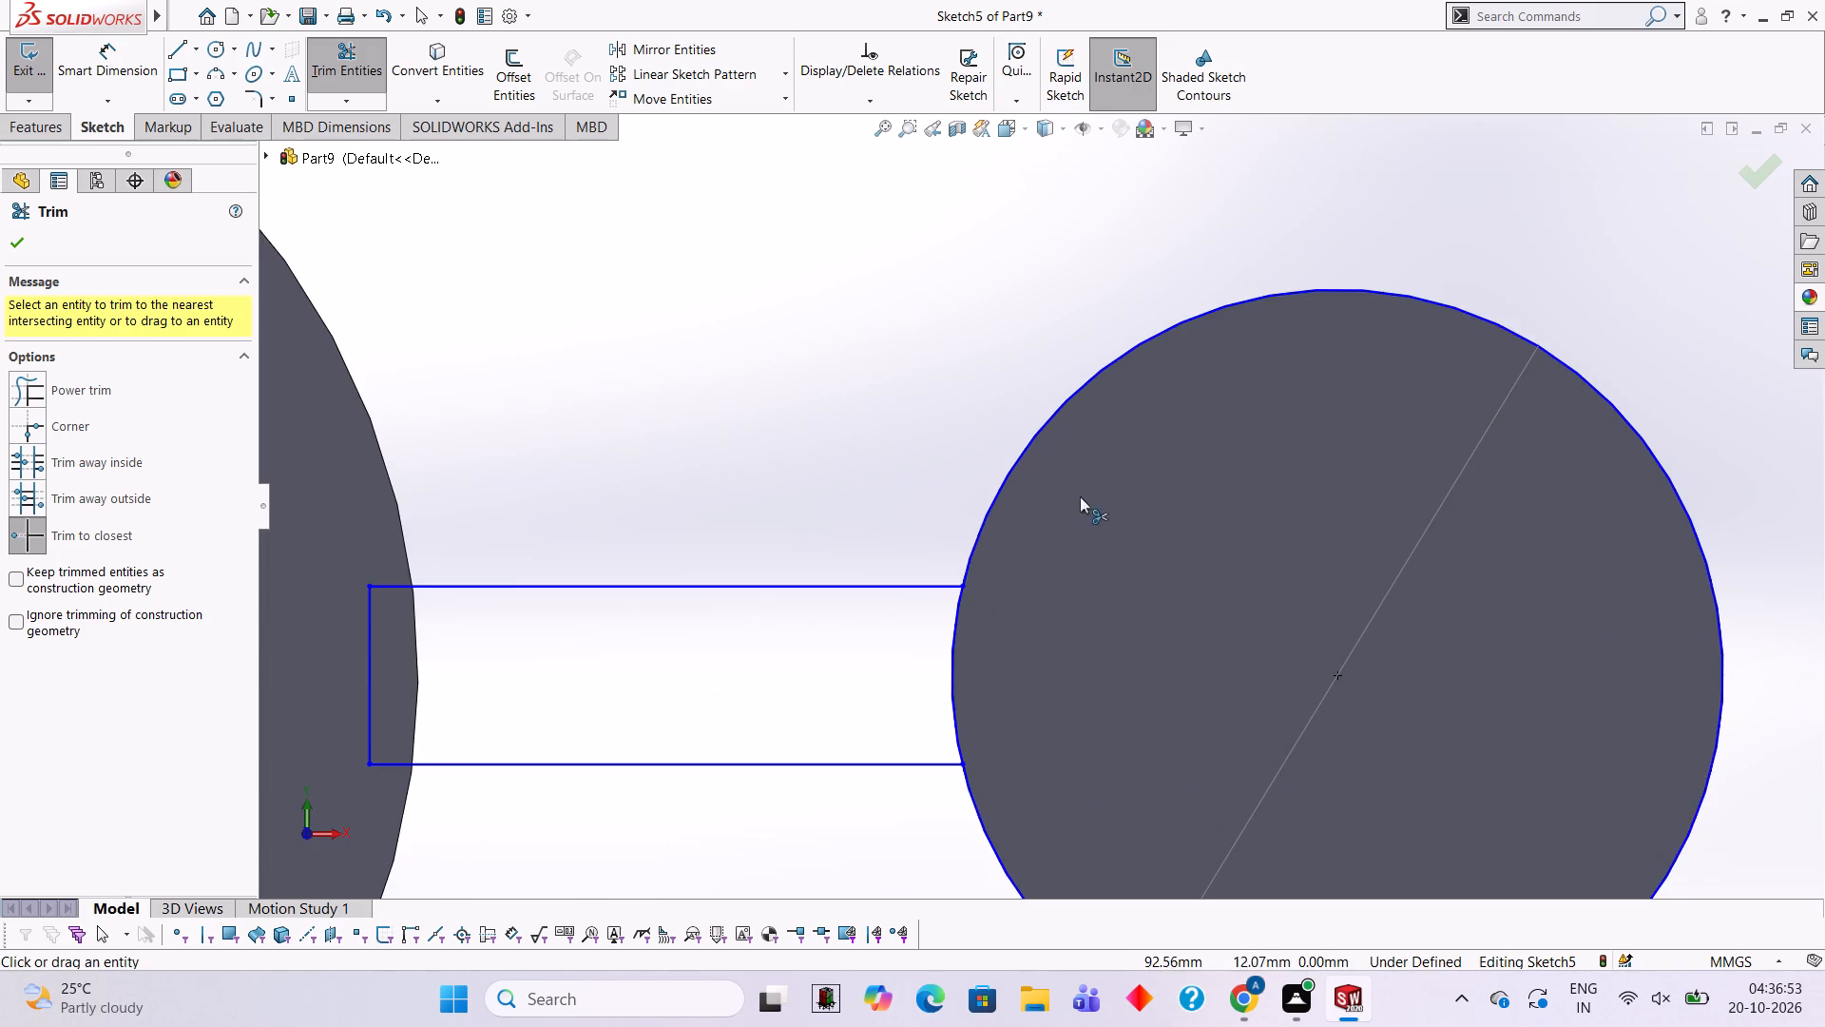
click(1025, 450)
Sketch a 96 mm diameter circle centred on the origin, matching the ring's outer edge.
scroll(1020, 652, up, 4)
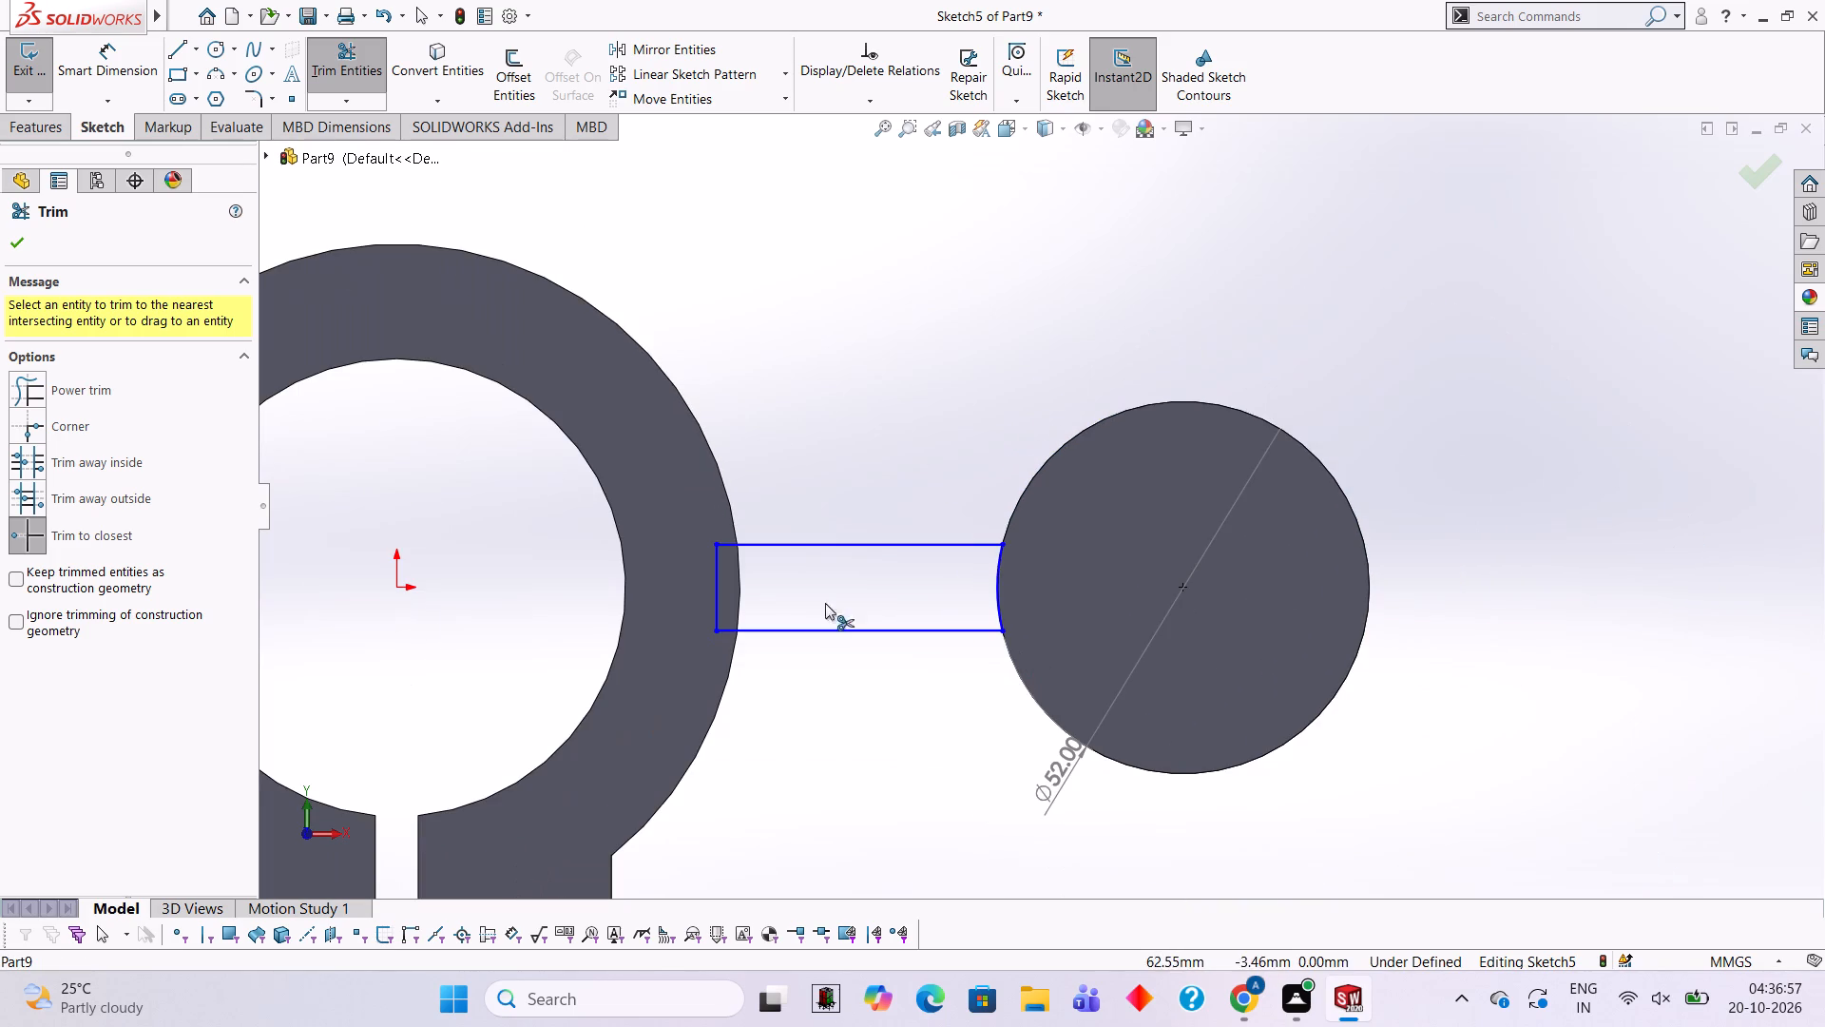
click(223, 46)
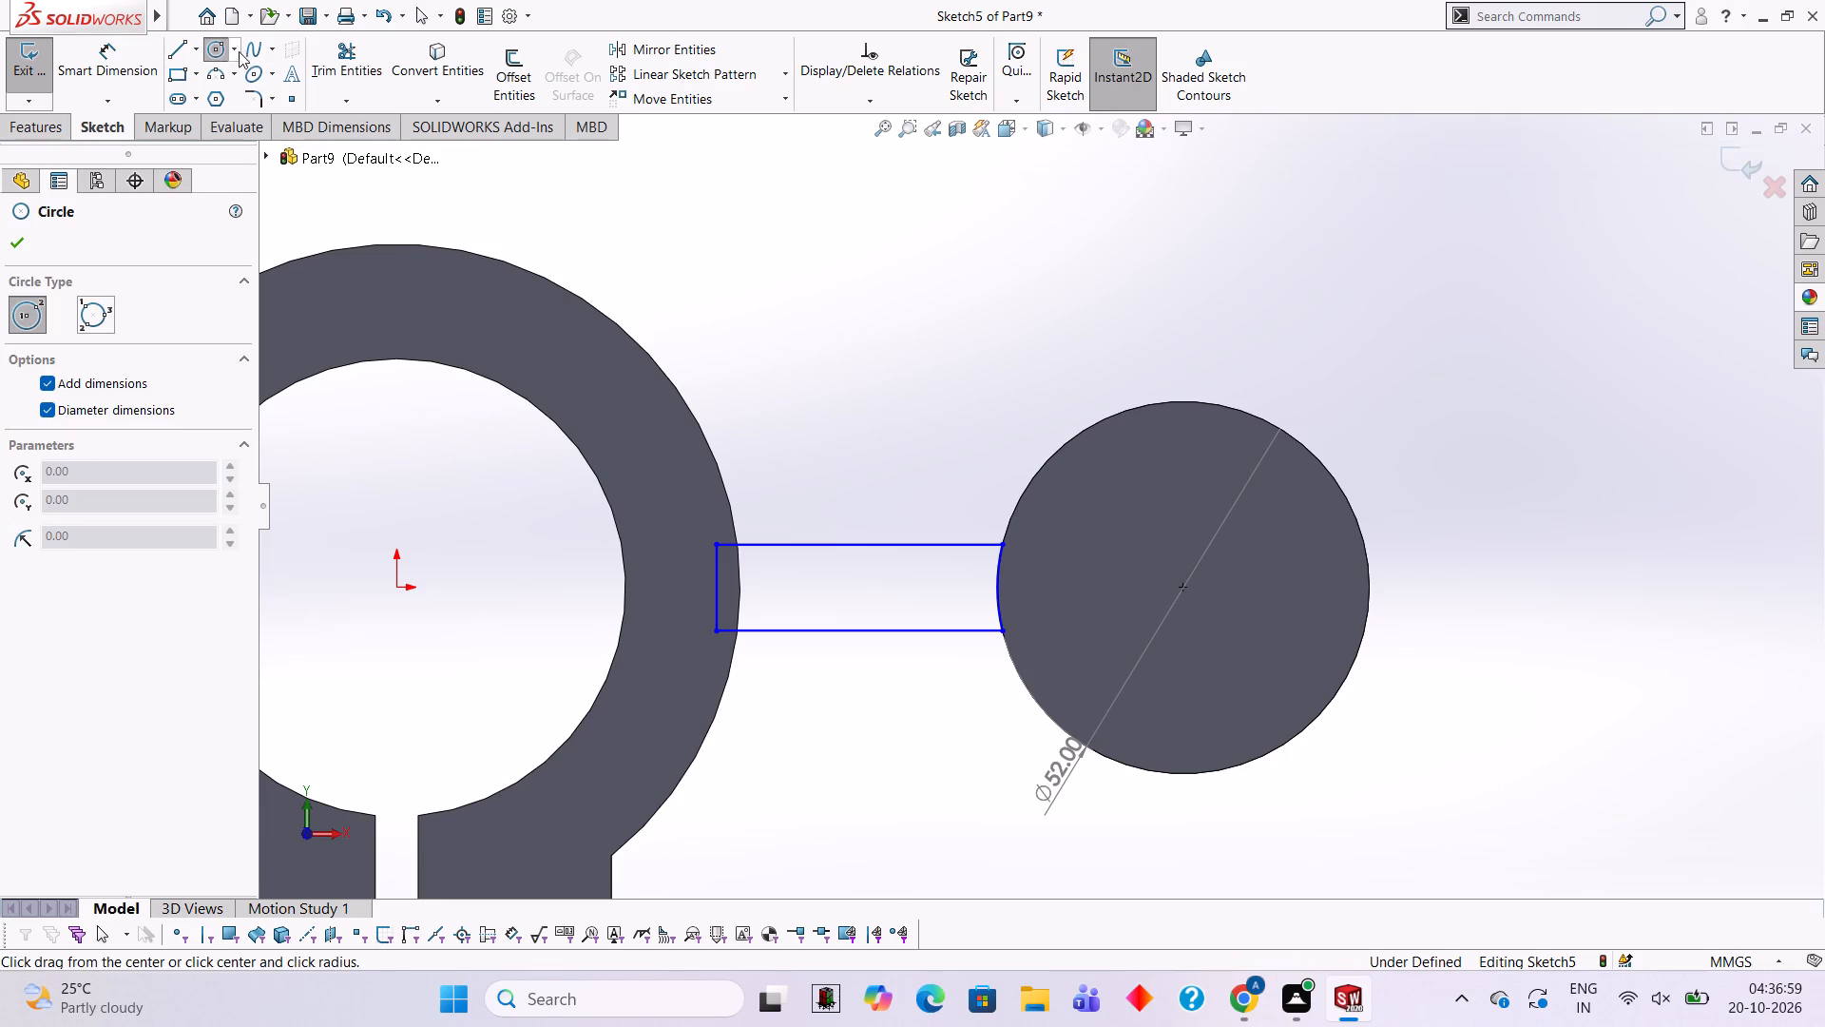
click(396, 584)
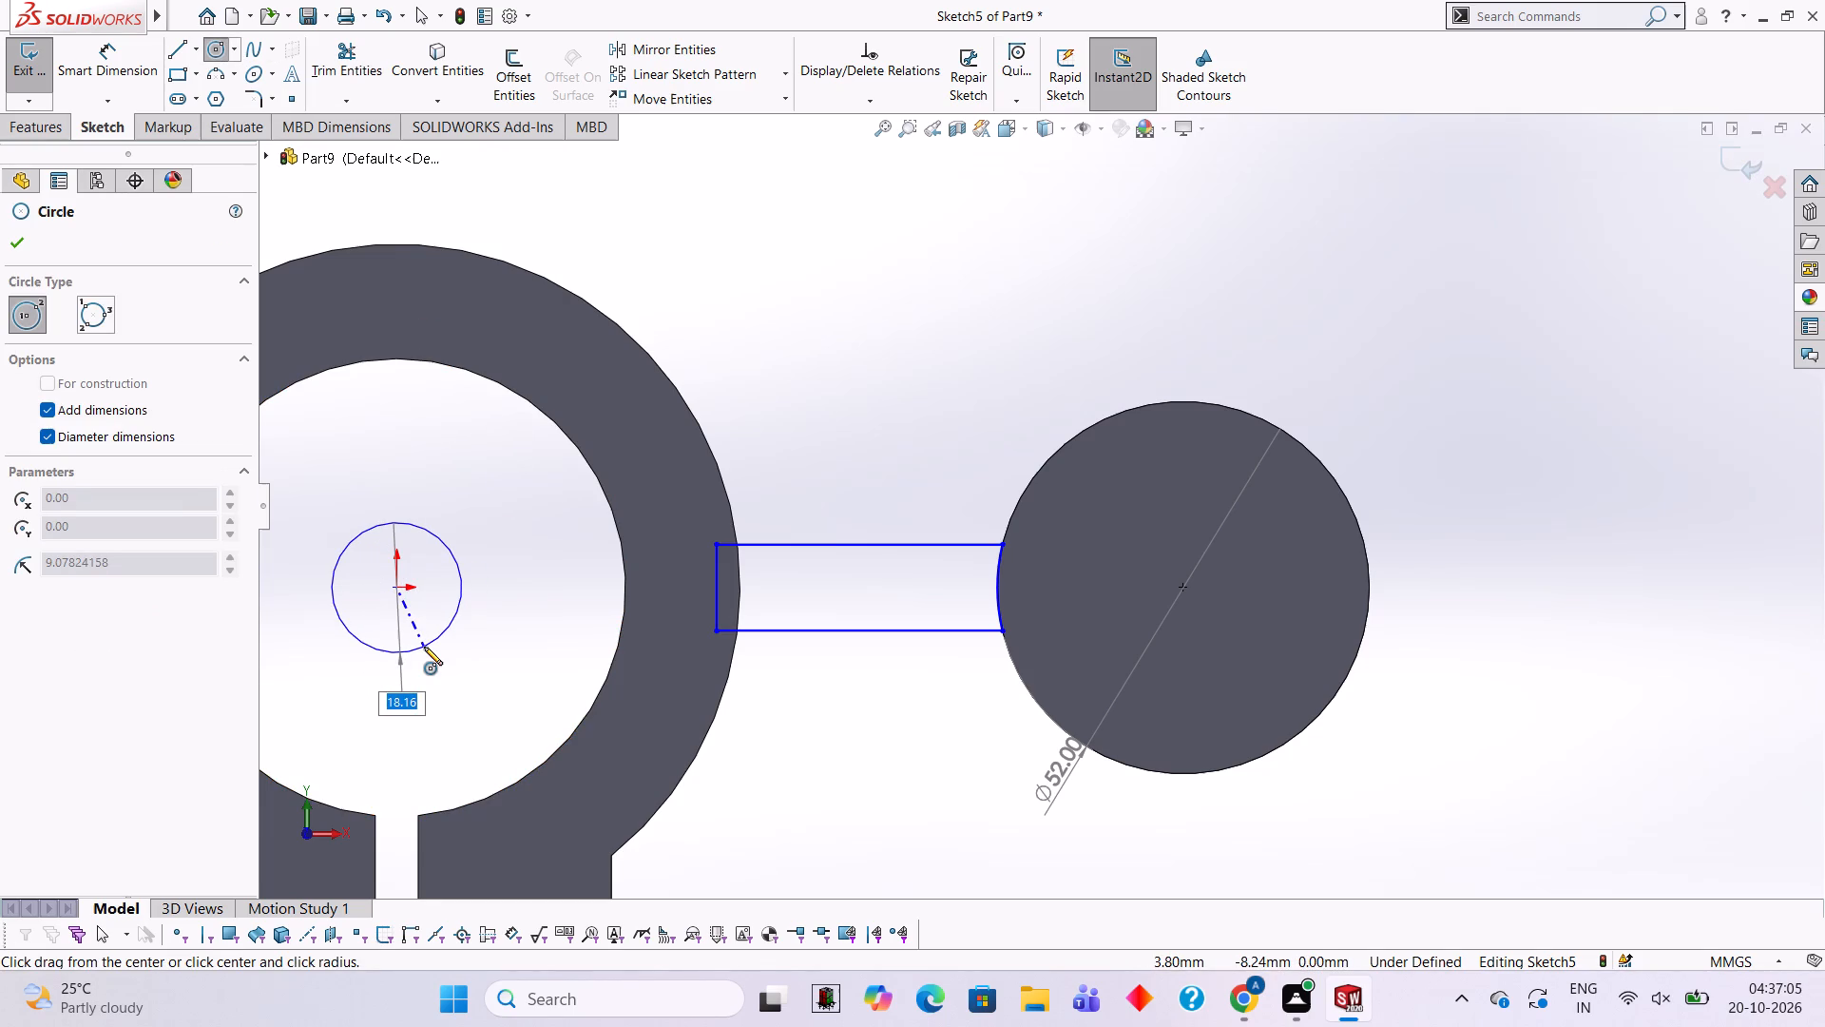
text(96)
key(Return)
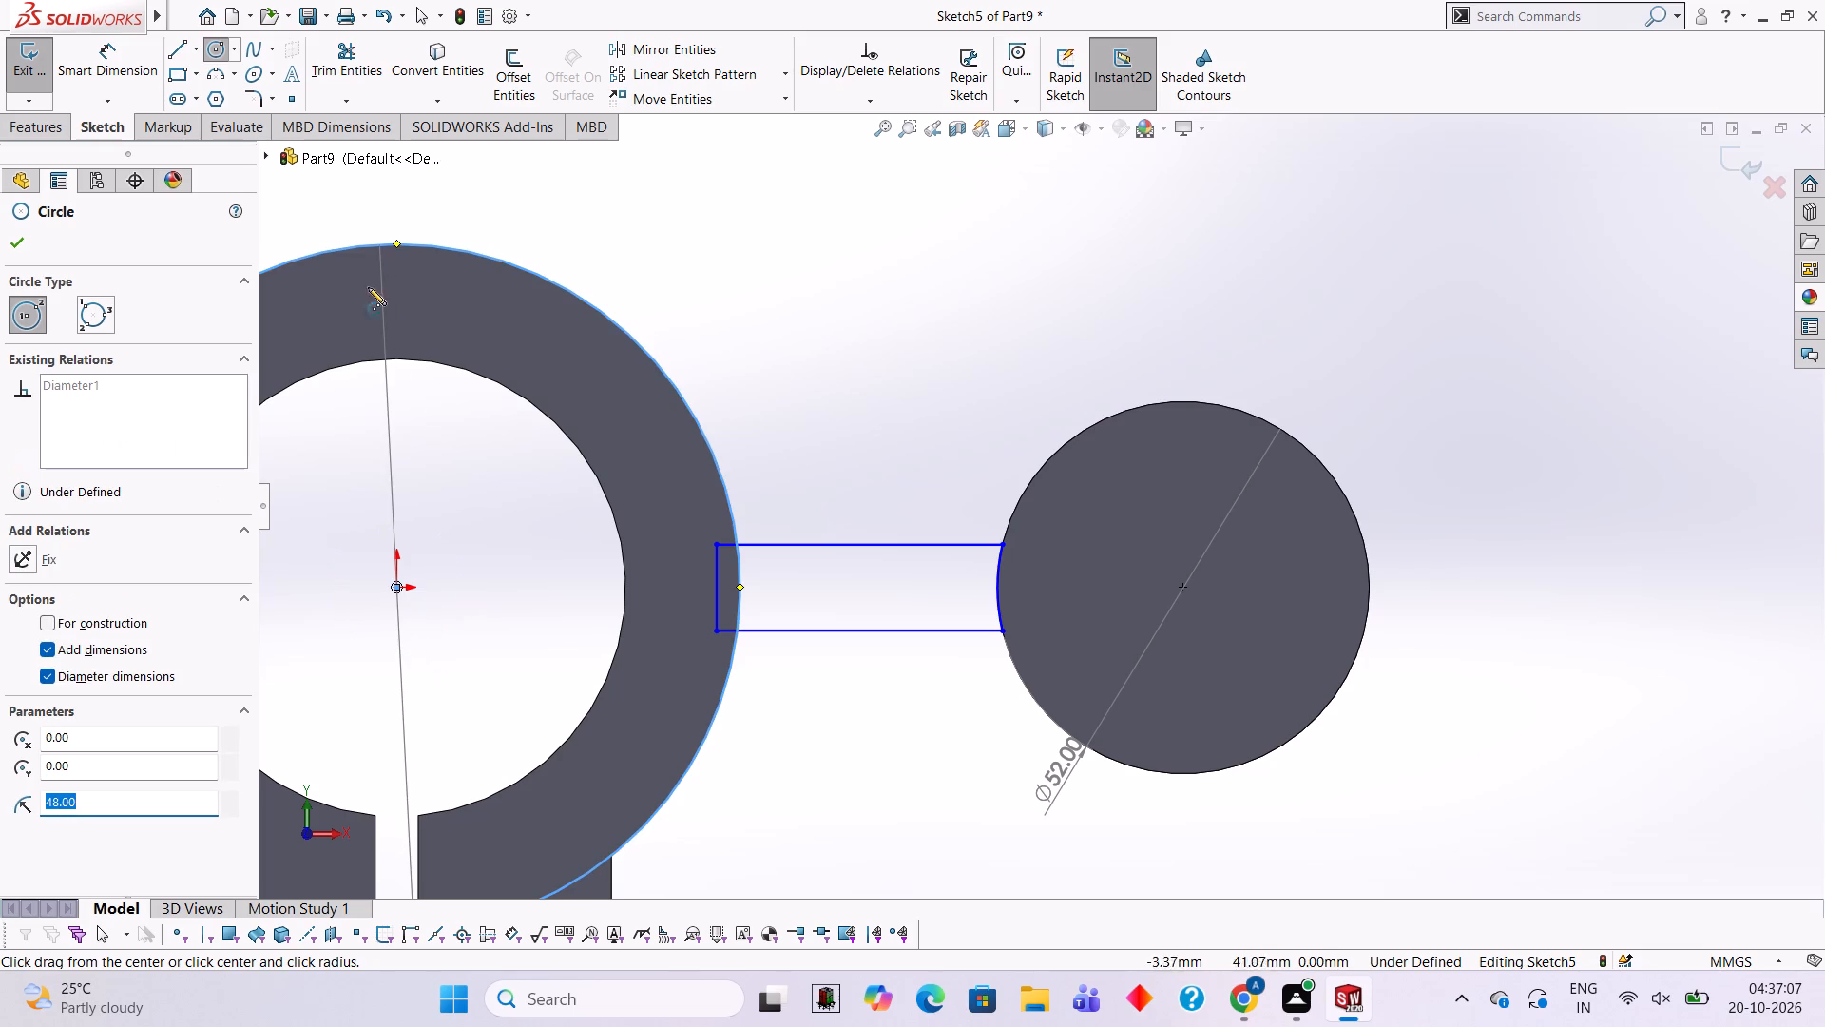
Trim the rectangle's portion inside the ring and the rest of the 96 mm circle, keeping only the arc between the two horizontal lines.
click(343, 69)
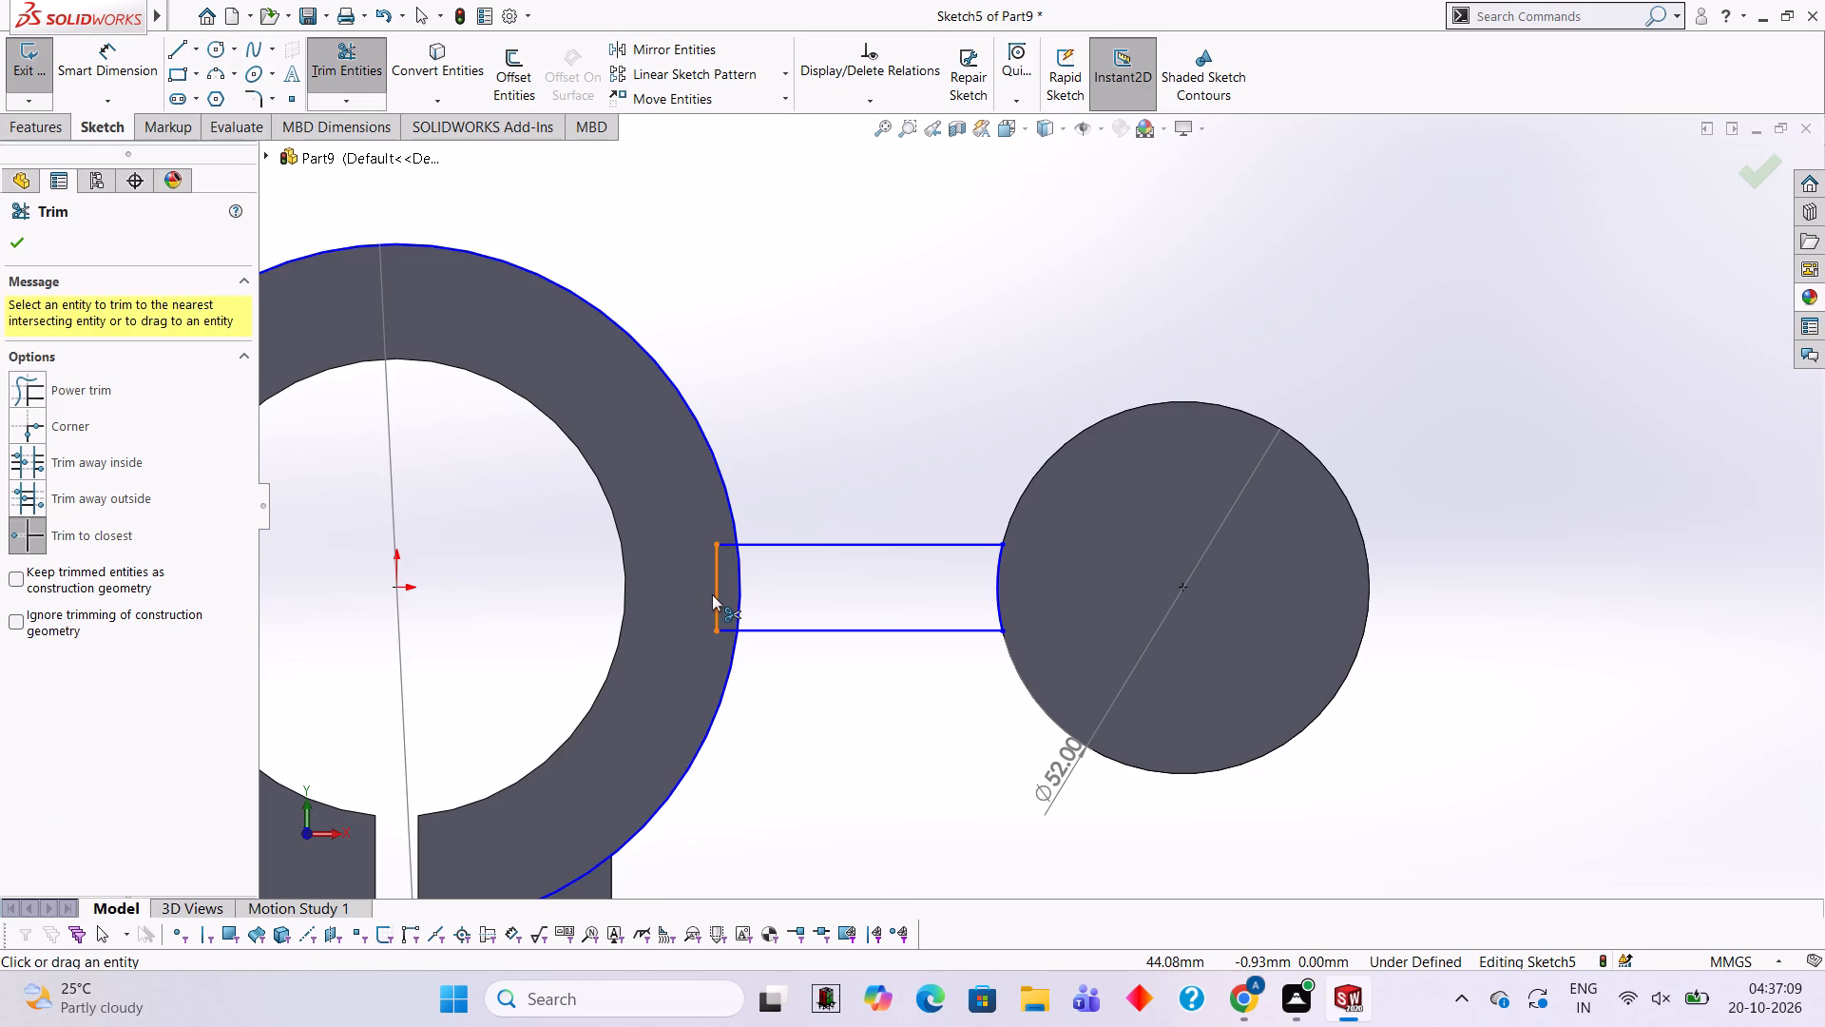
click(712, 594)
click(720, 549)
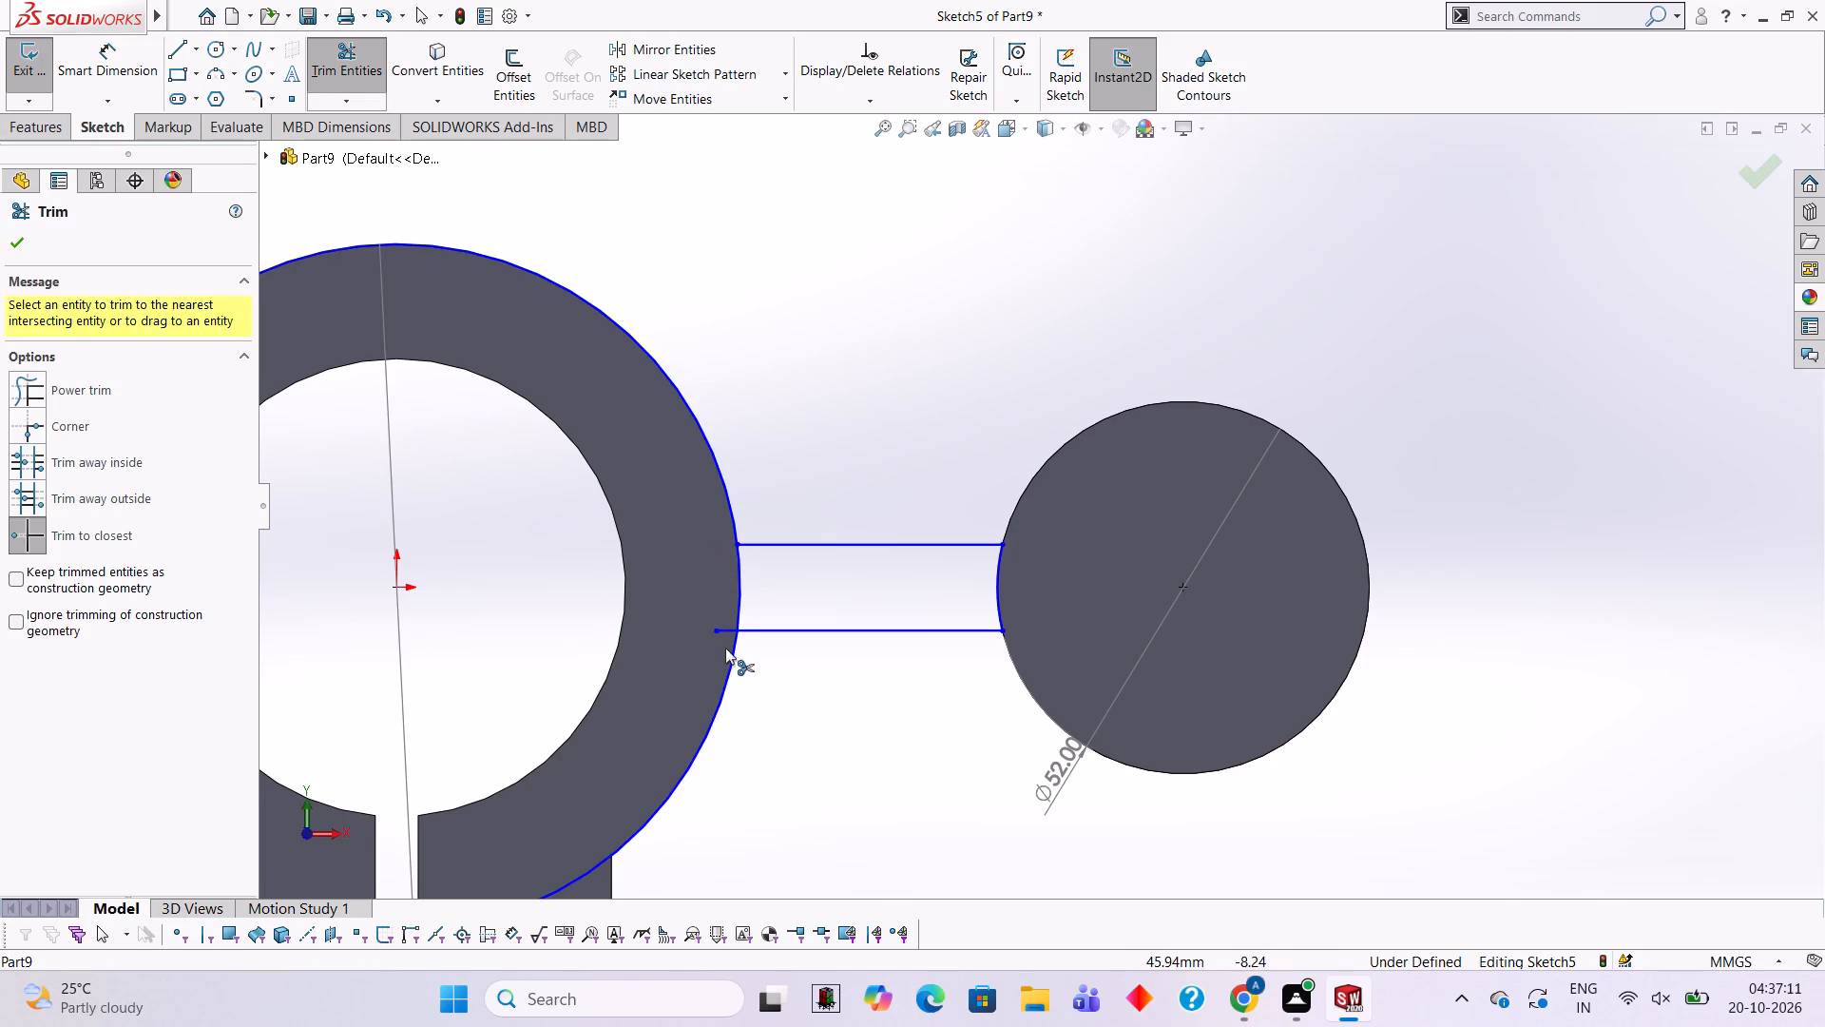
click(716, 627)
click(736, 659)
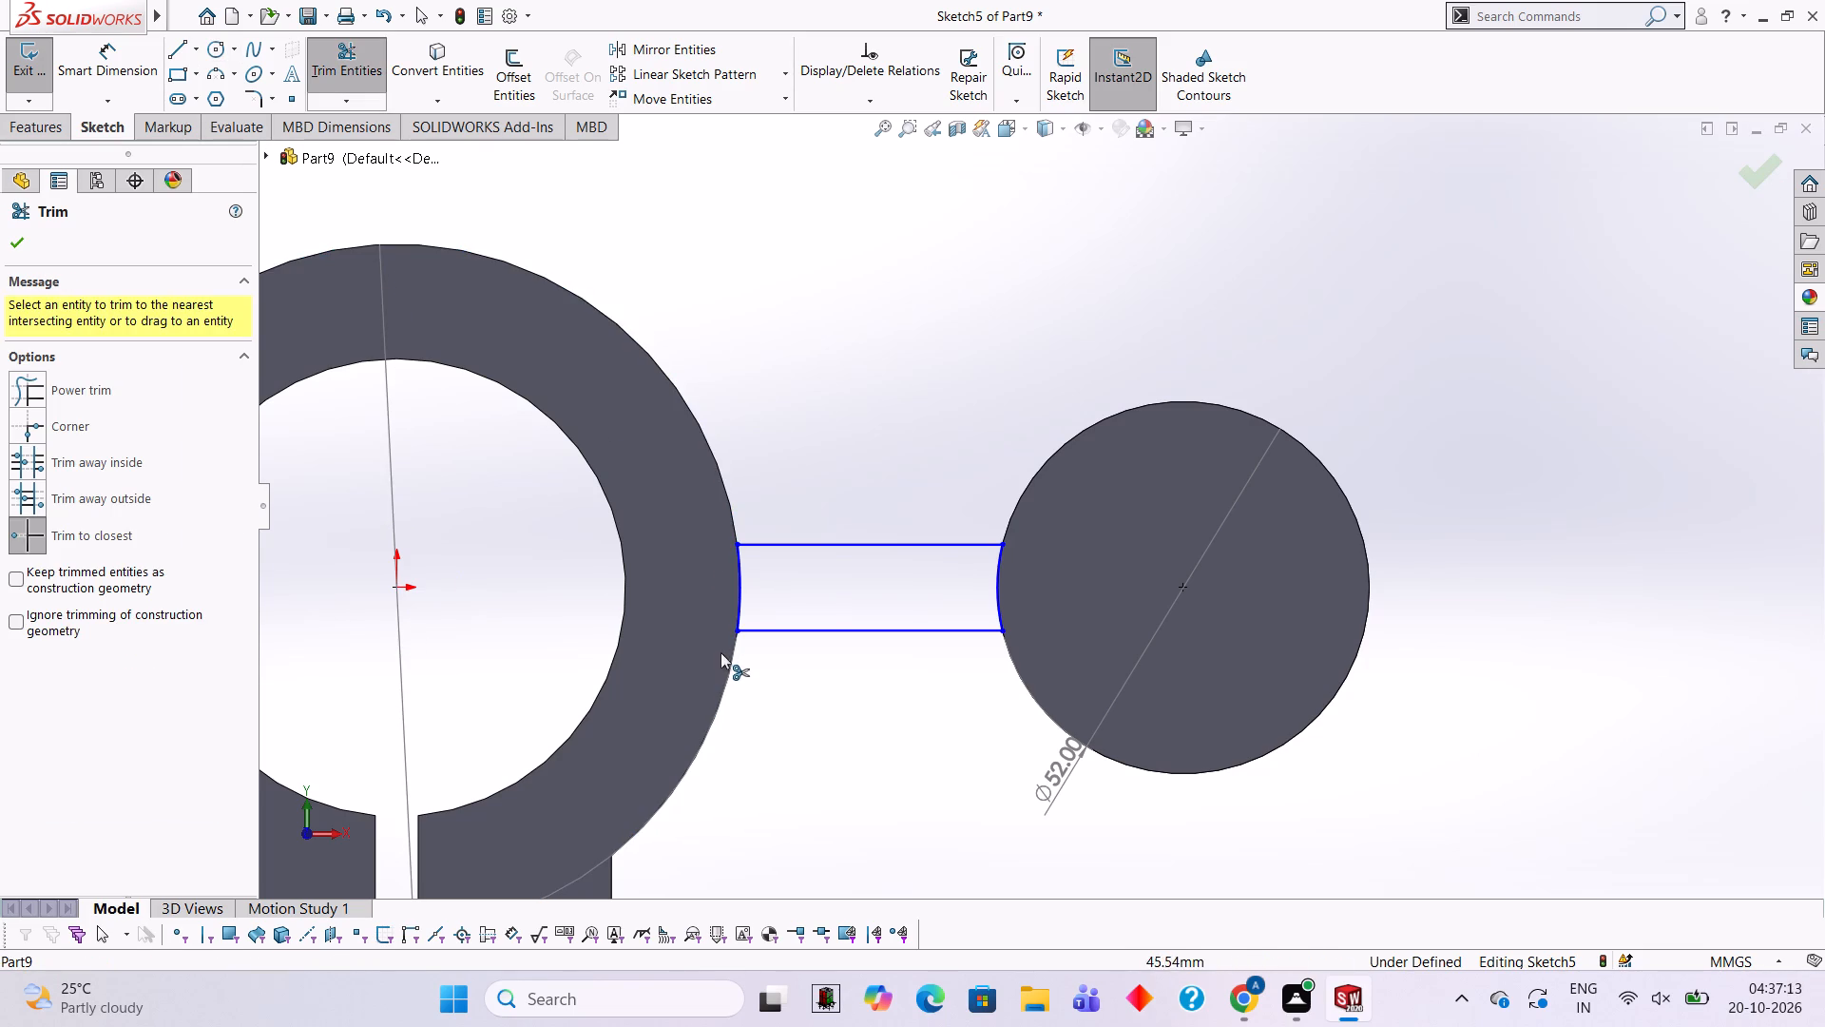
scroll(780, 649, up, 3)
scroll(931, 538, down, 4)
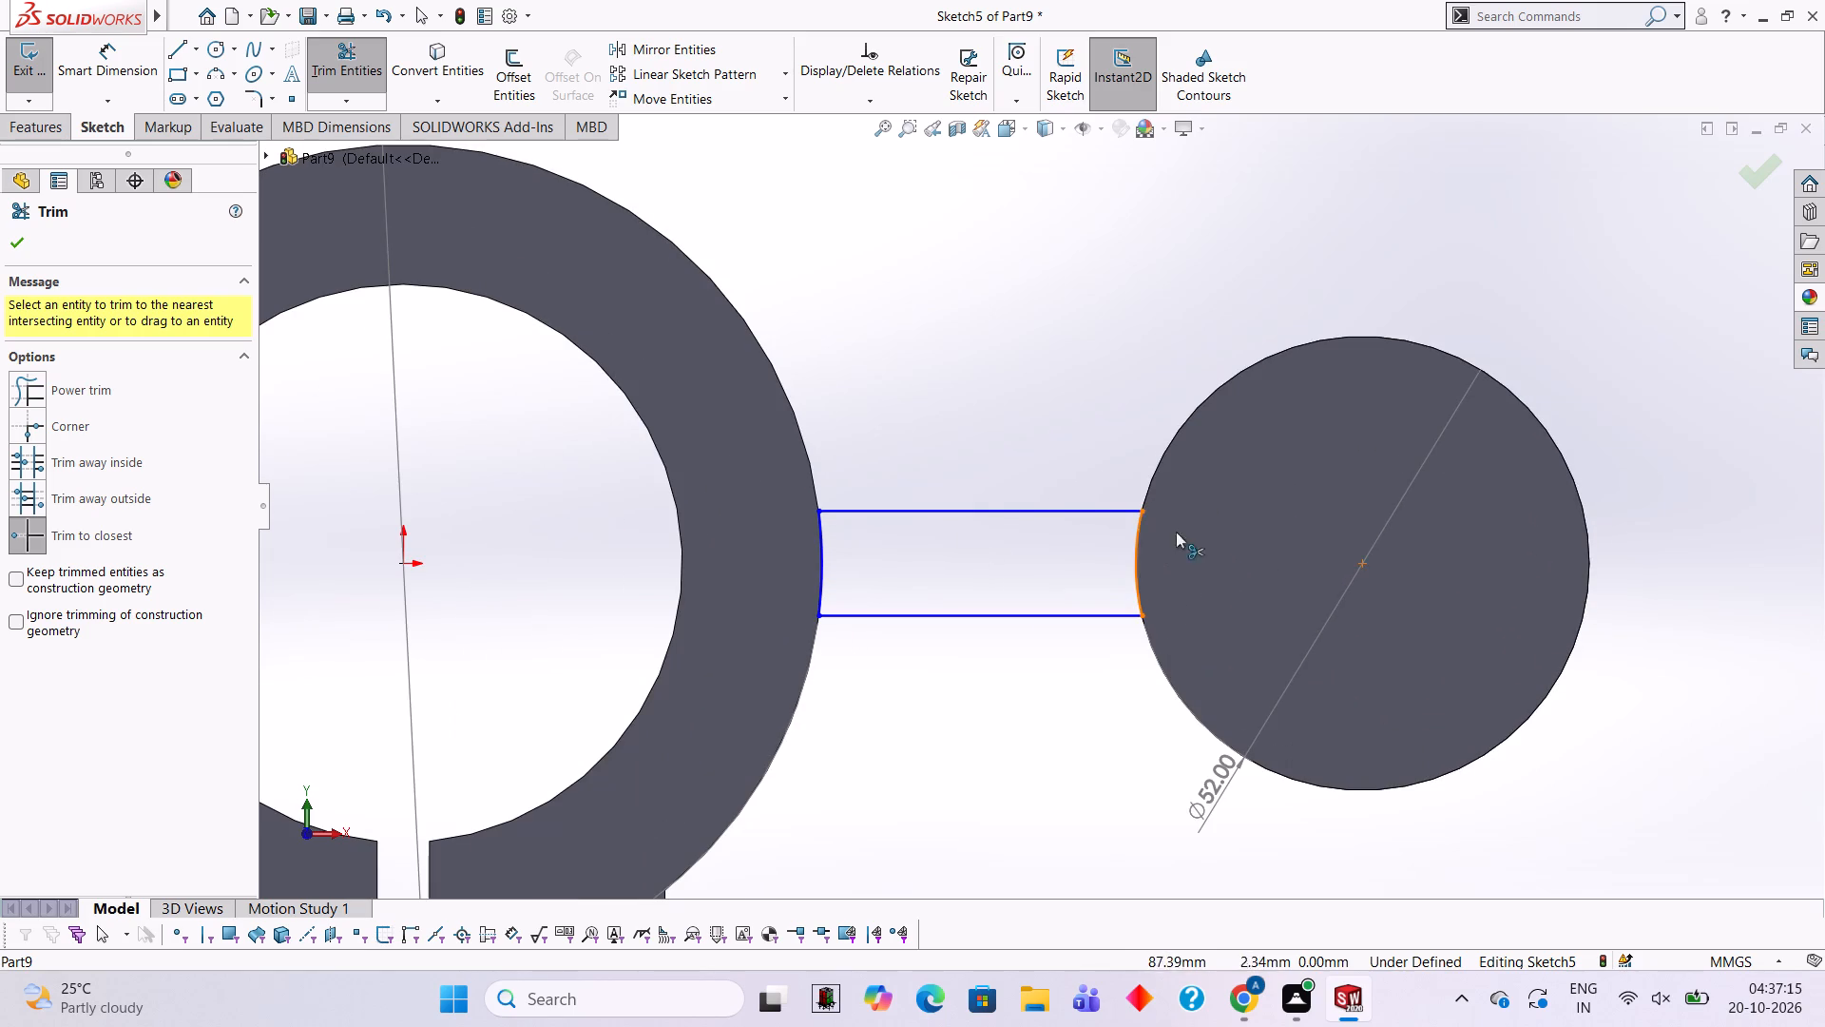
scroll(672, 489, up, 2)
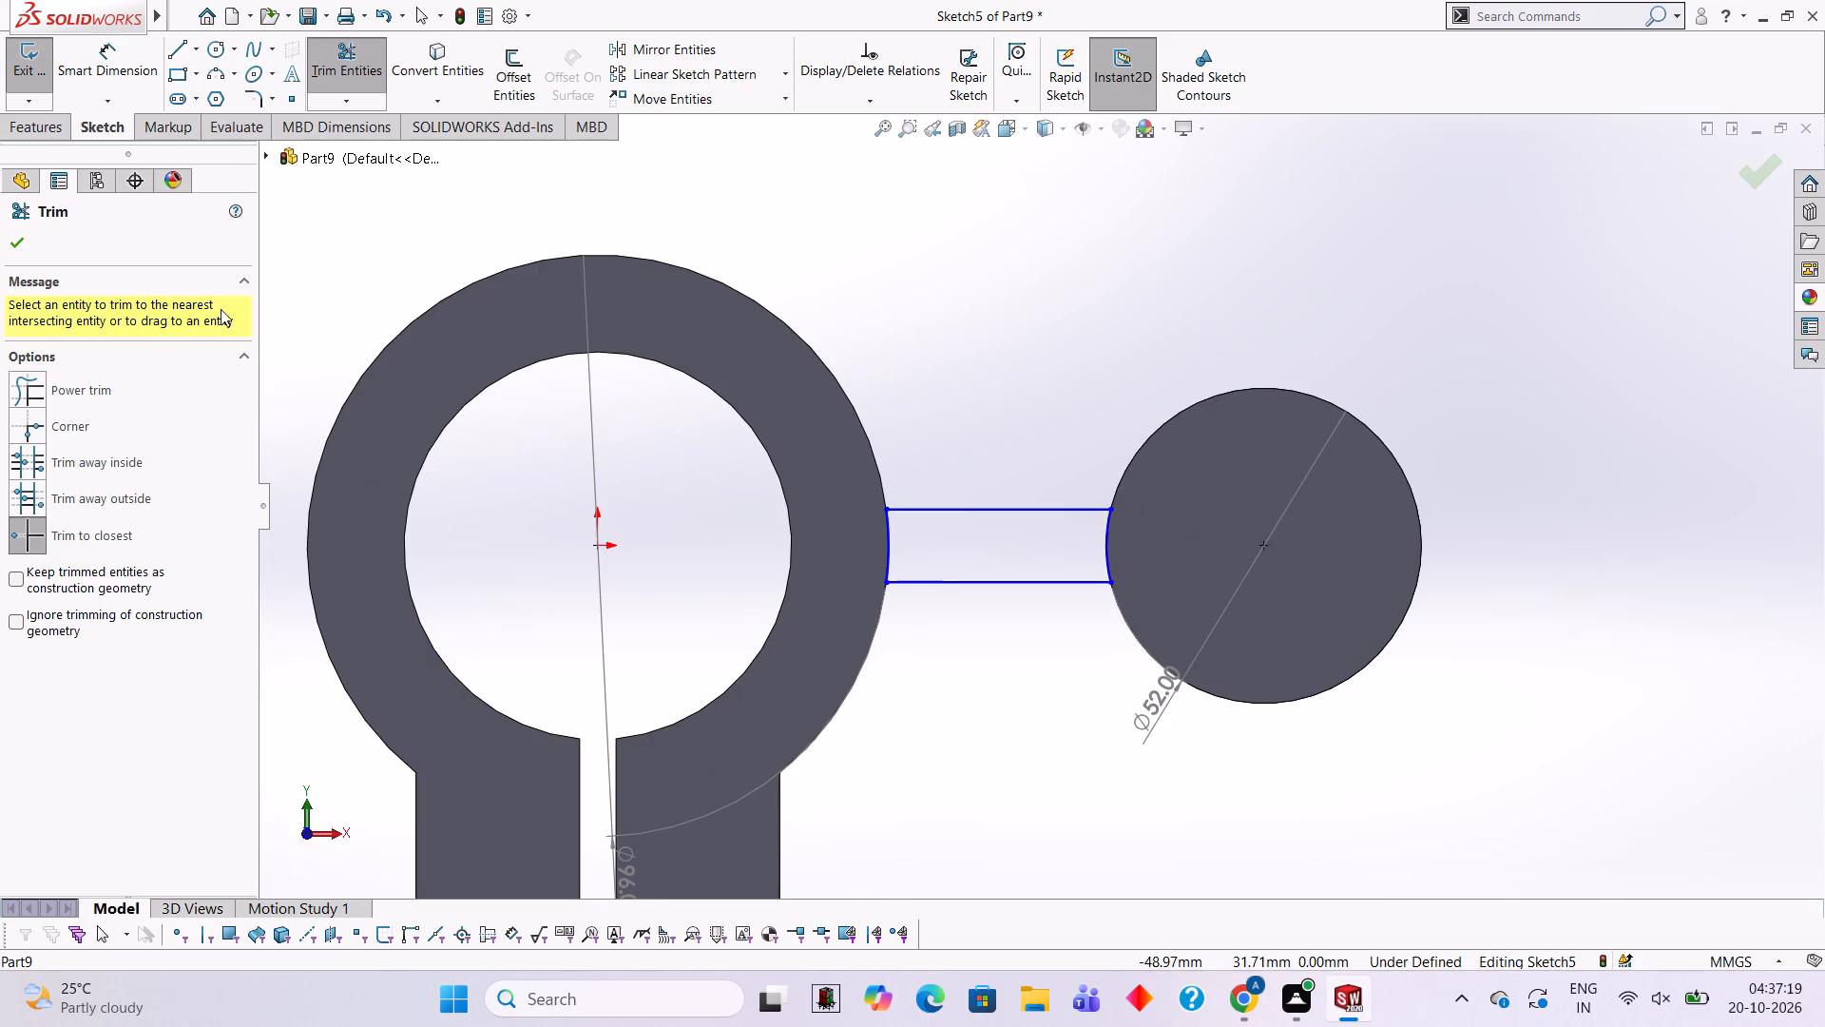
click(28, 235)
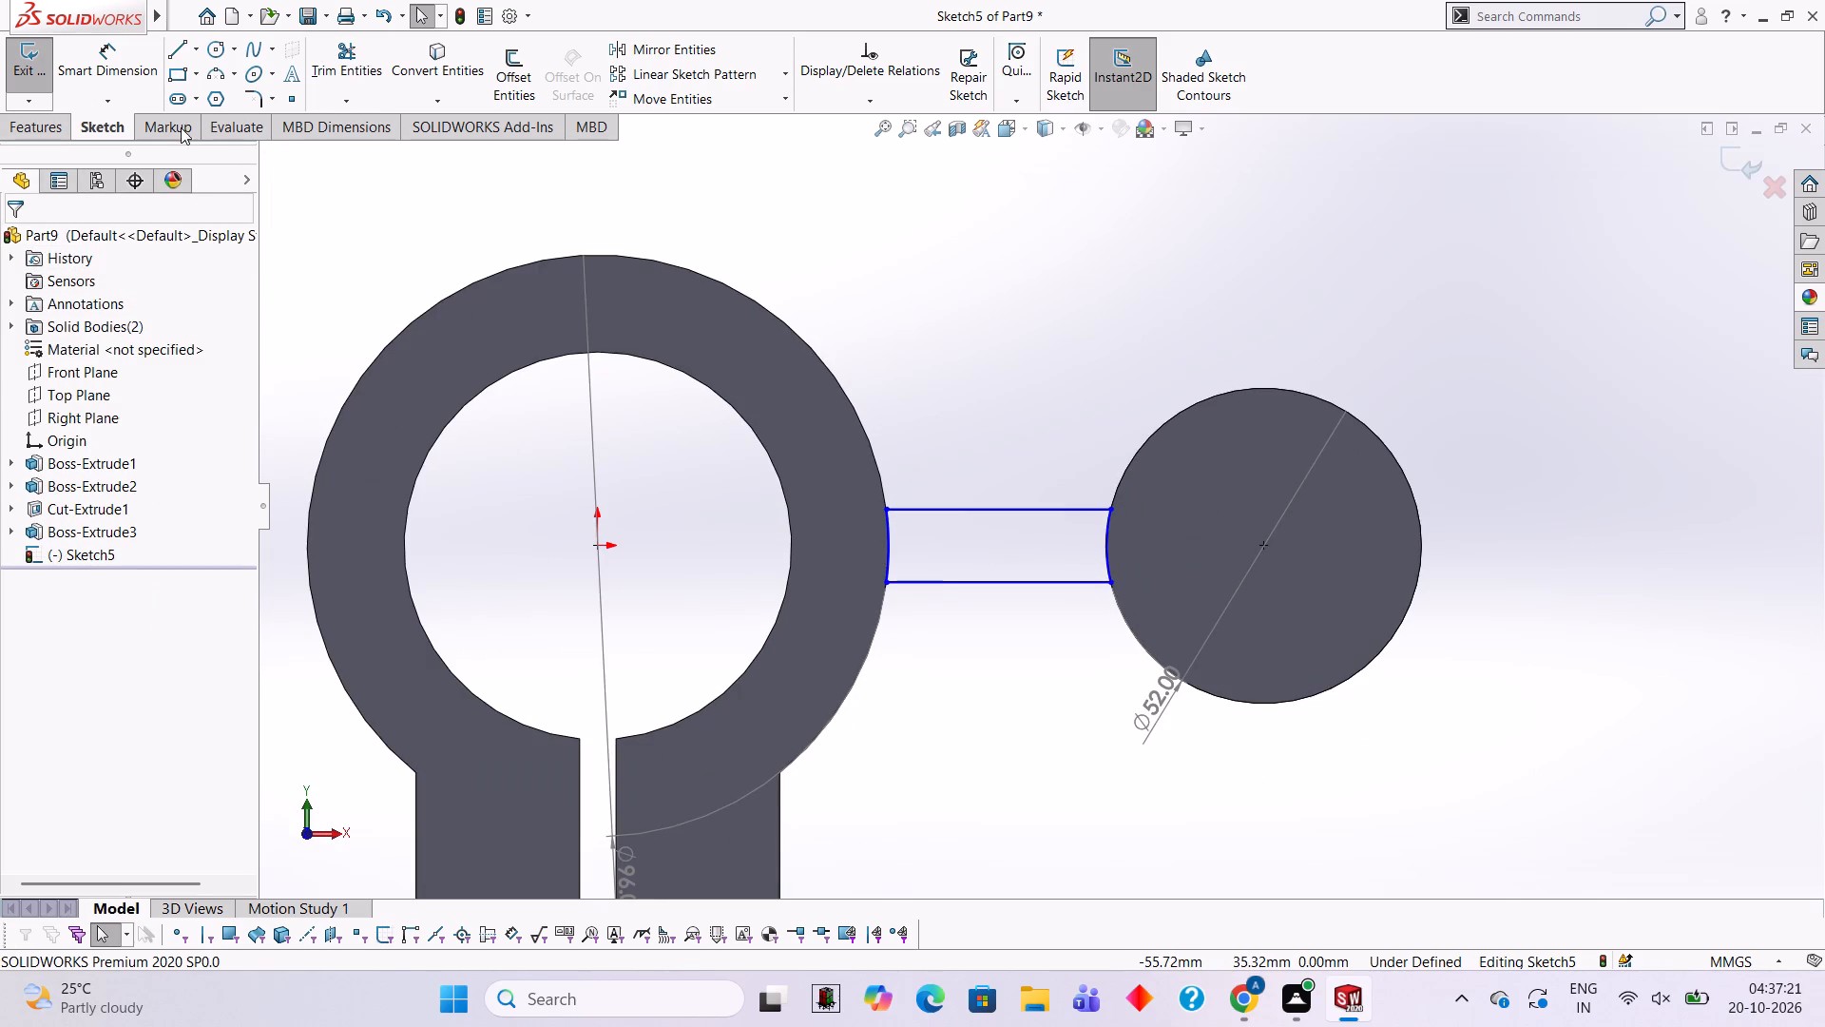
Extrude the web profile 40 mm blind in the reversed direction, merging it with the ring and cylinder.
click(51, 123)
click(58, 67)
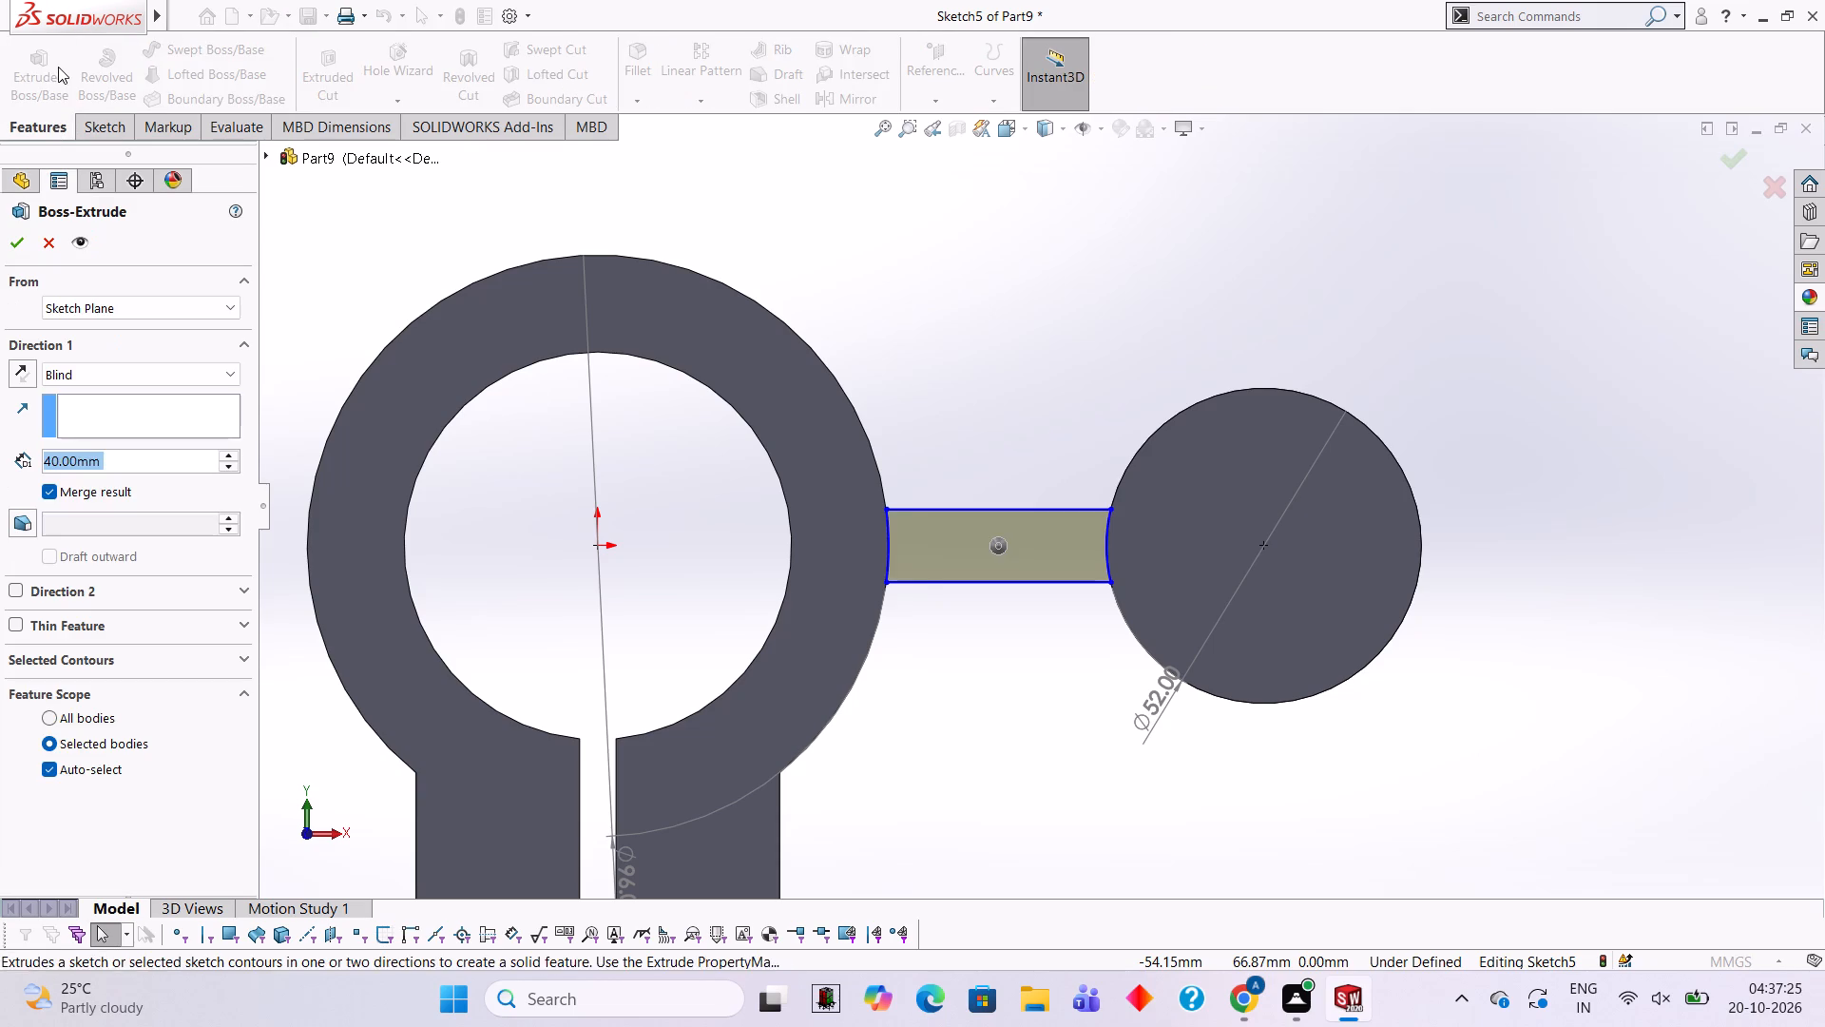
scroll(649, 220, up, 1)
middle_drag(649, 220, 650, 461)
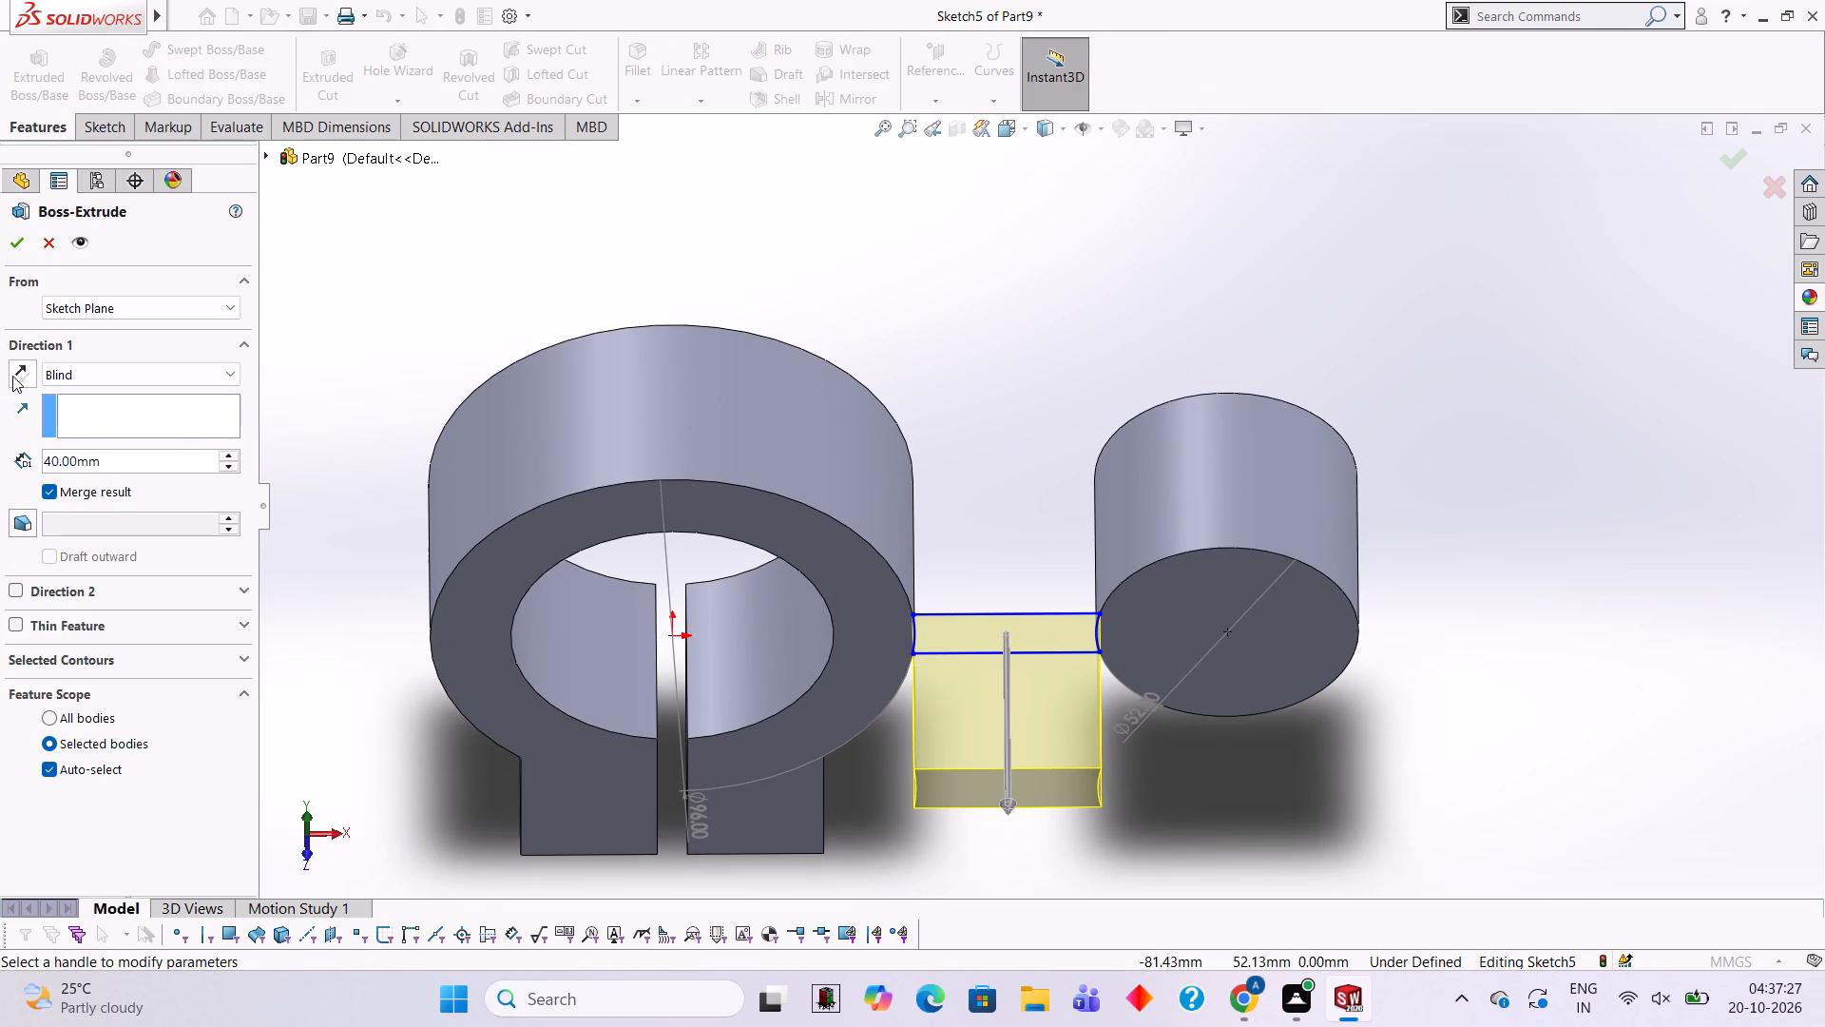
click(14, 375)
click(19, 238)
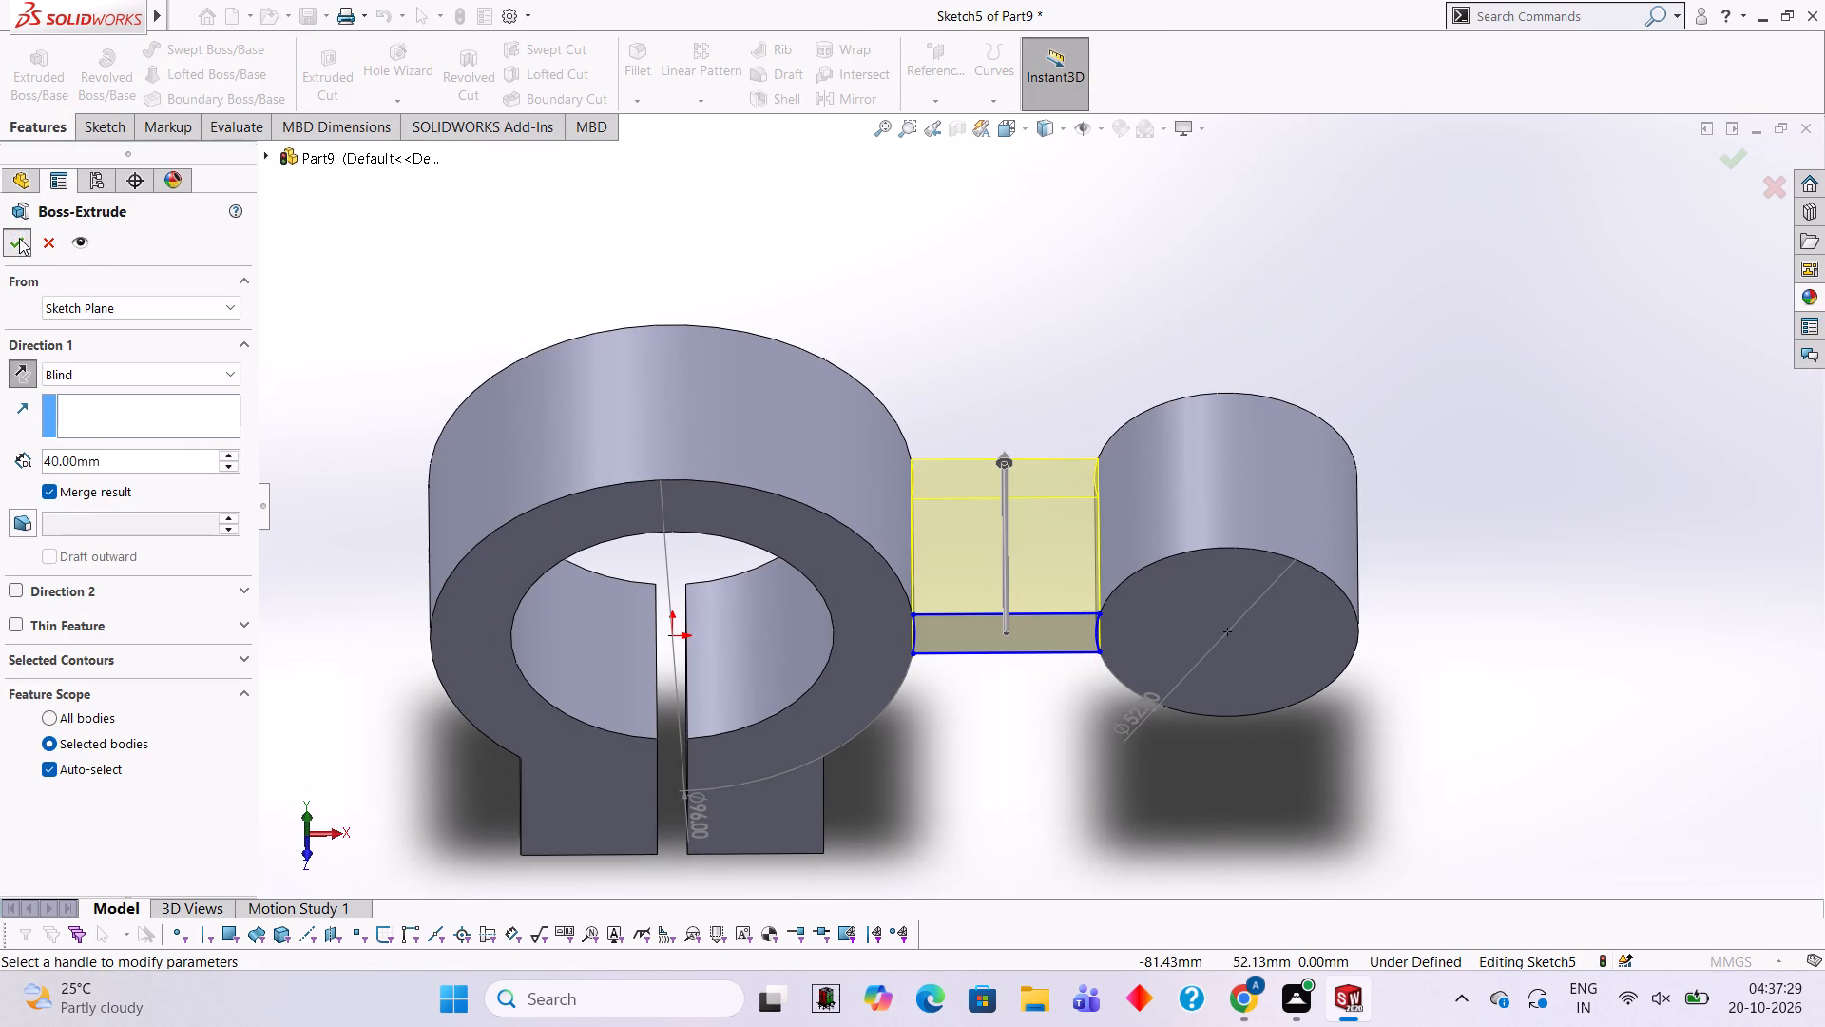
click(417, 305)
Examine the joined ring, web and cylinder from several angles.
scroll(841, 369, up, 2)
middle_drag(910, 480, 915, 483)
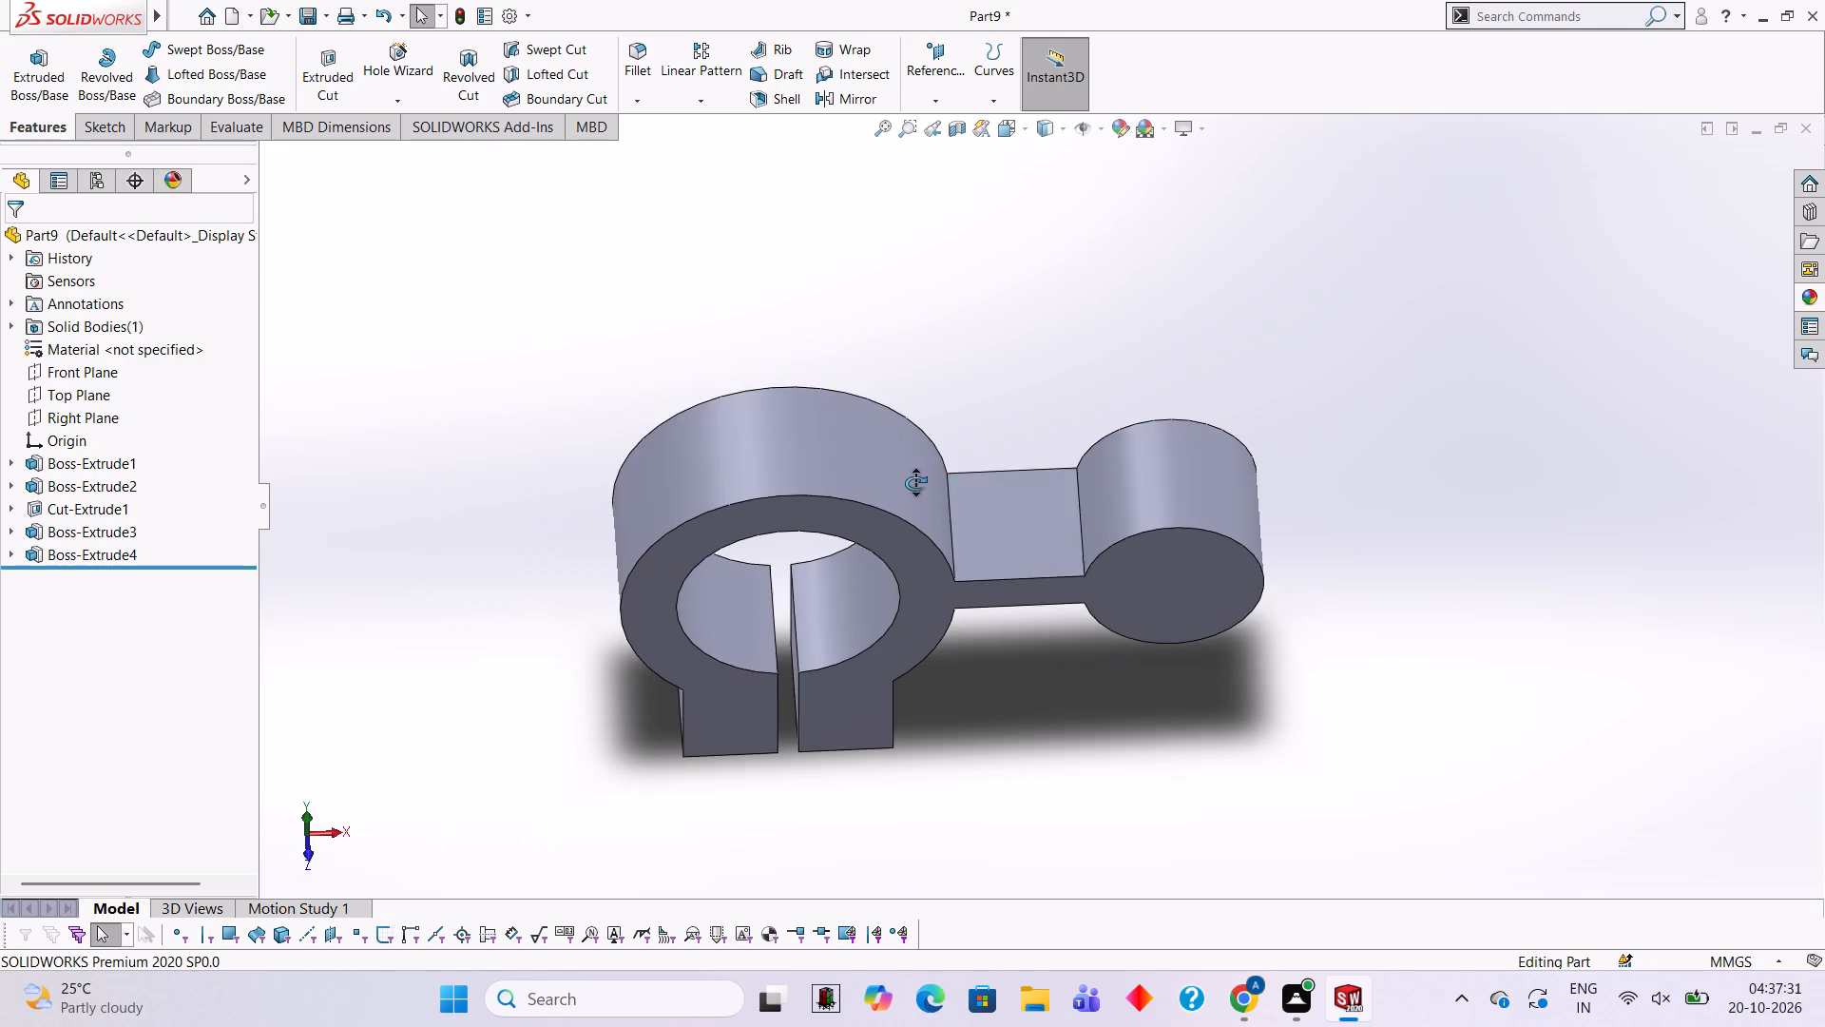
middle_drag(915, 483, 882, 449)
scroll(946, 498, up, 1)
middle_drag(946, 498, 988, 347)
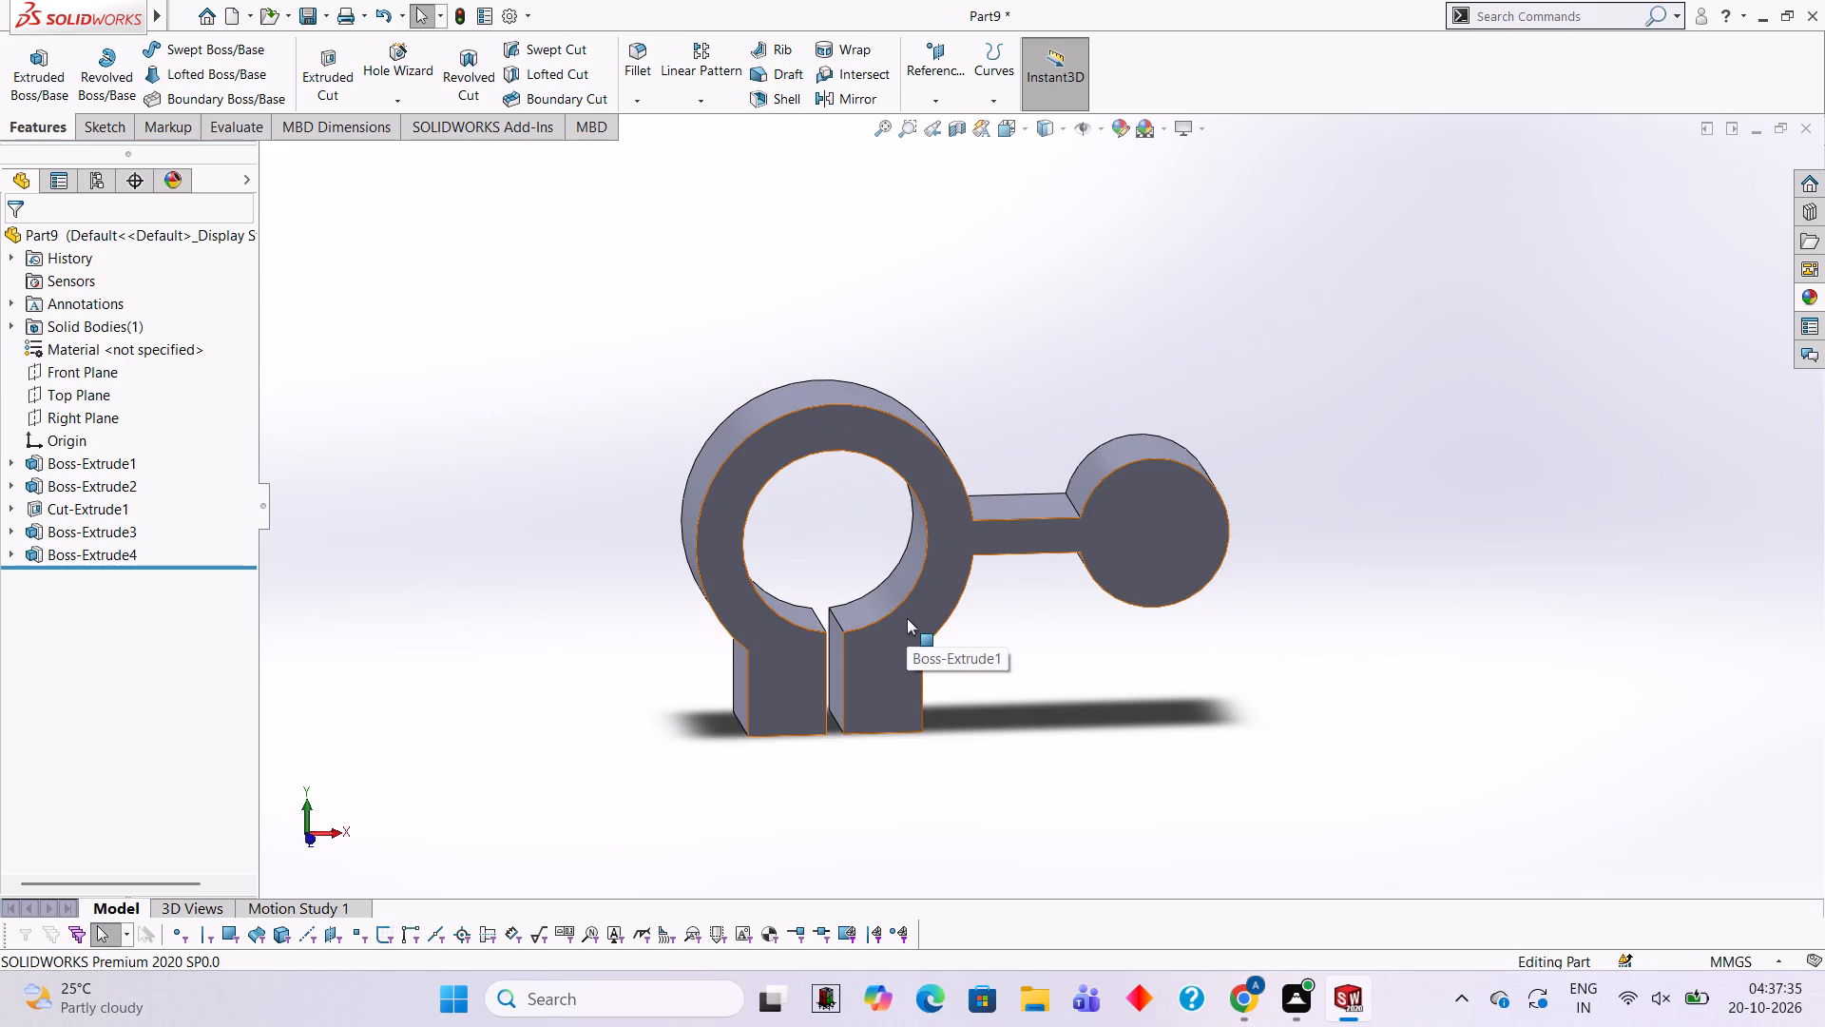
middle_drag(971, 519, 902, 499)
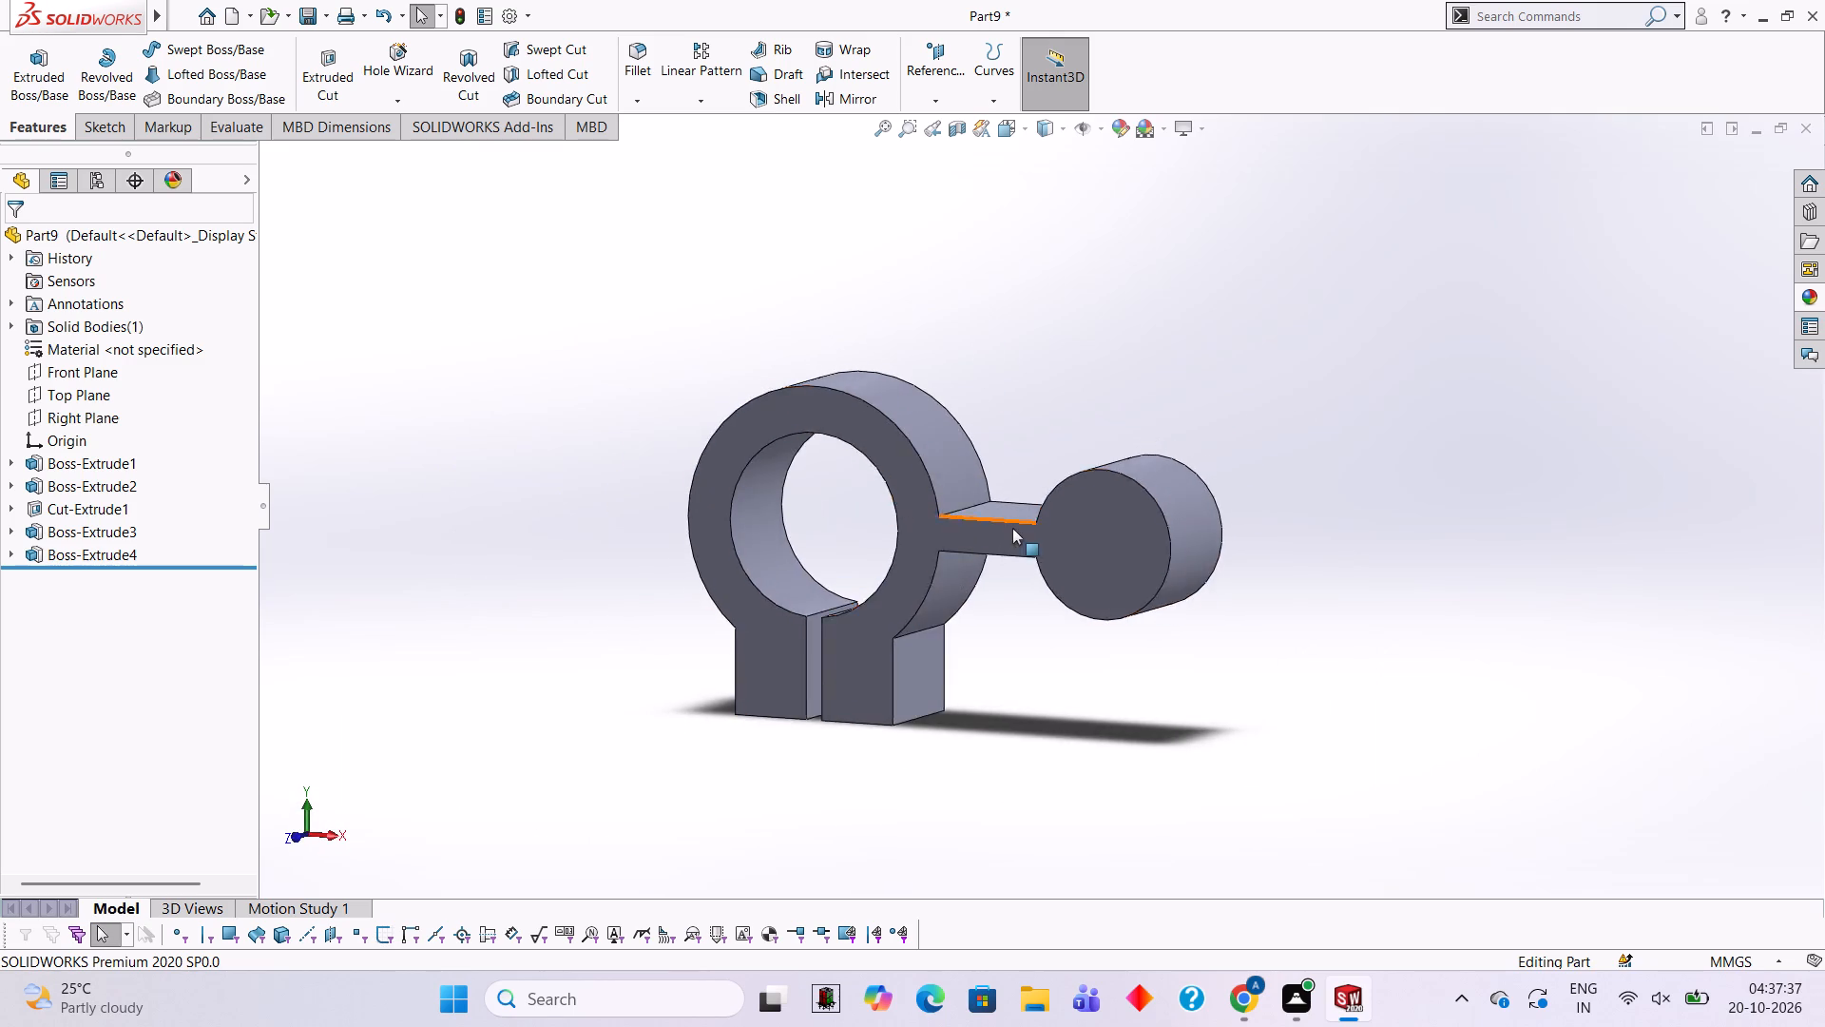
scroll(1016, 528, up, 3)
scroll(1019, 522, down, 7)
scroll(1060, 528, up, 2)
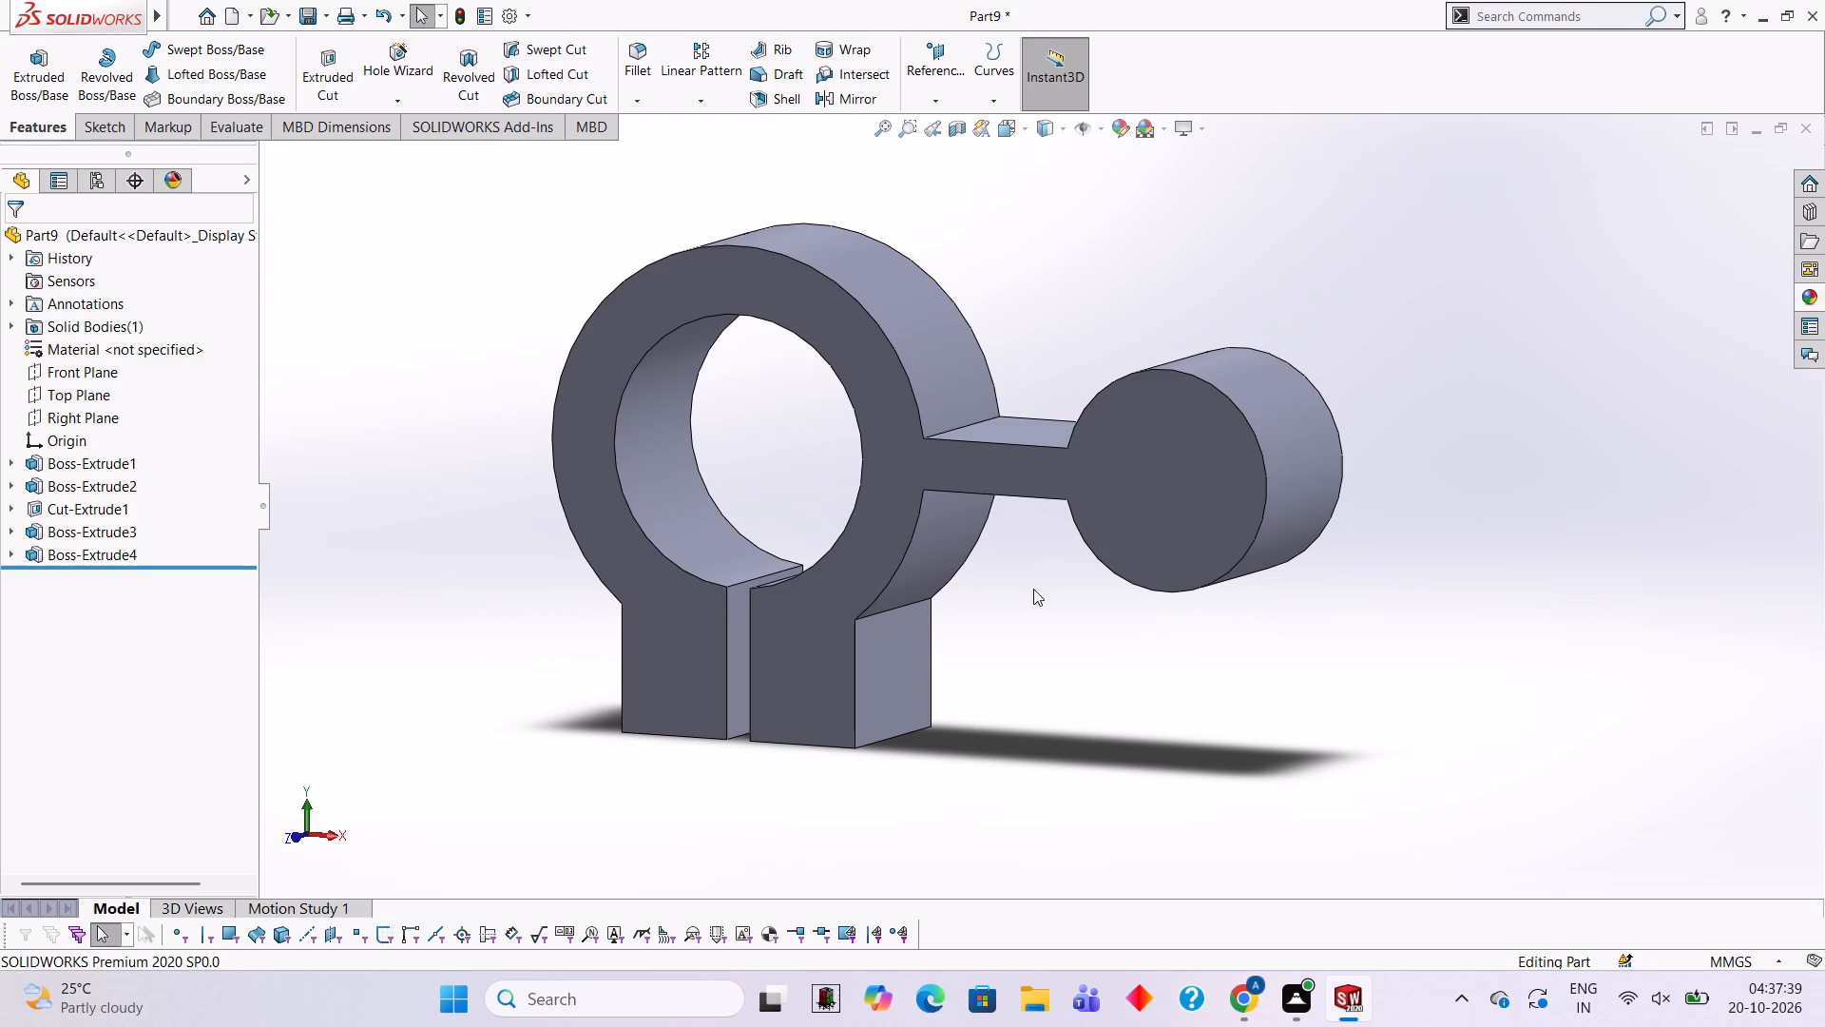
scroll(1133, 788, up, 3)
scroll(1079, 378, down, 2)
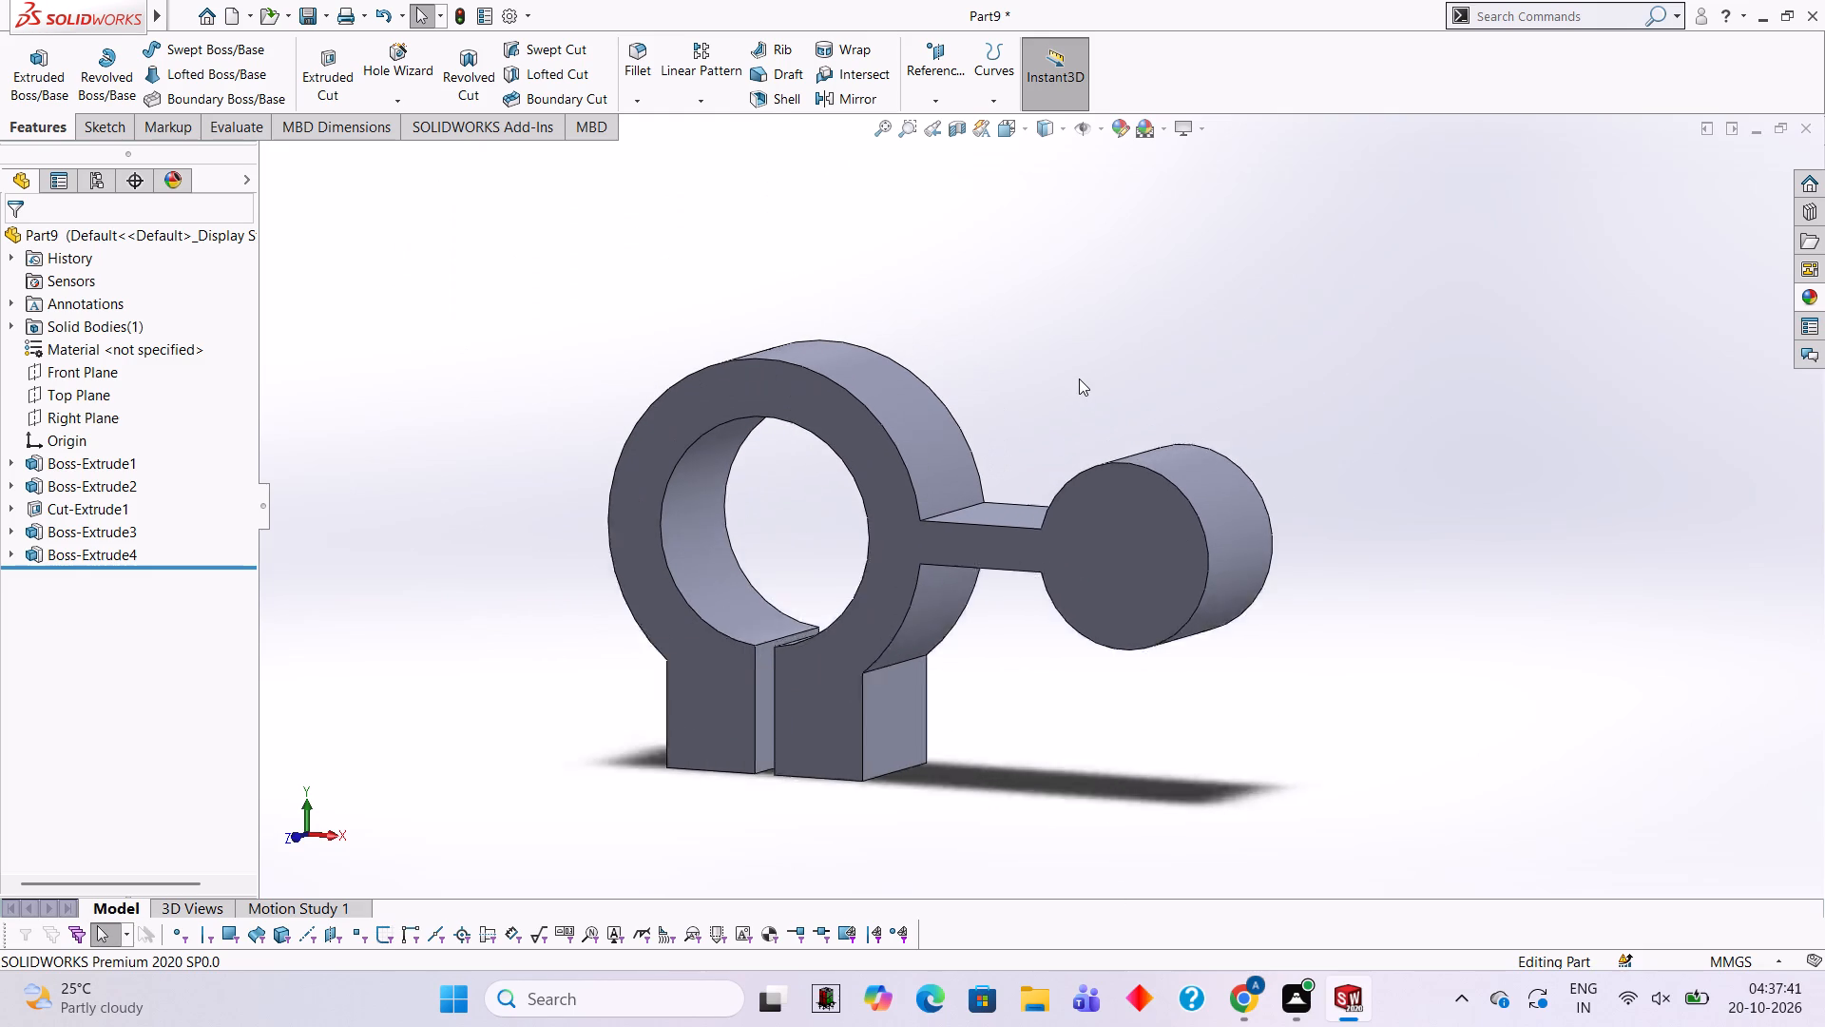
scroll(1079, 378, down, 1)
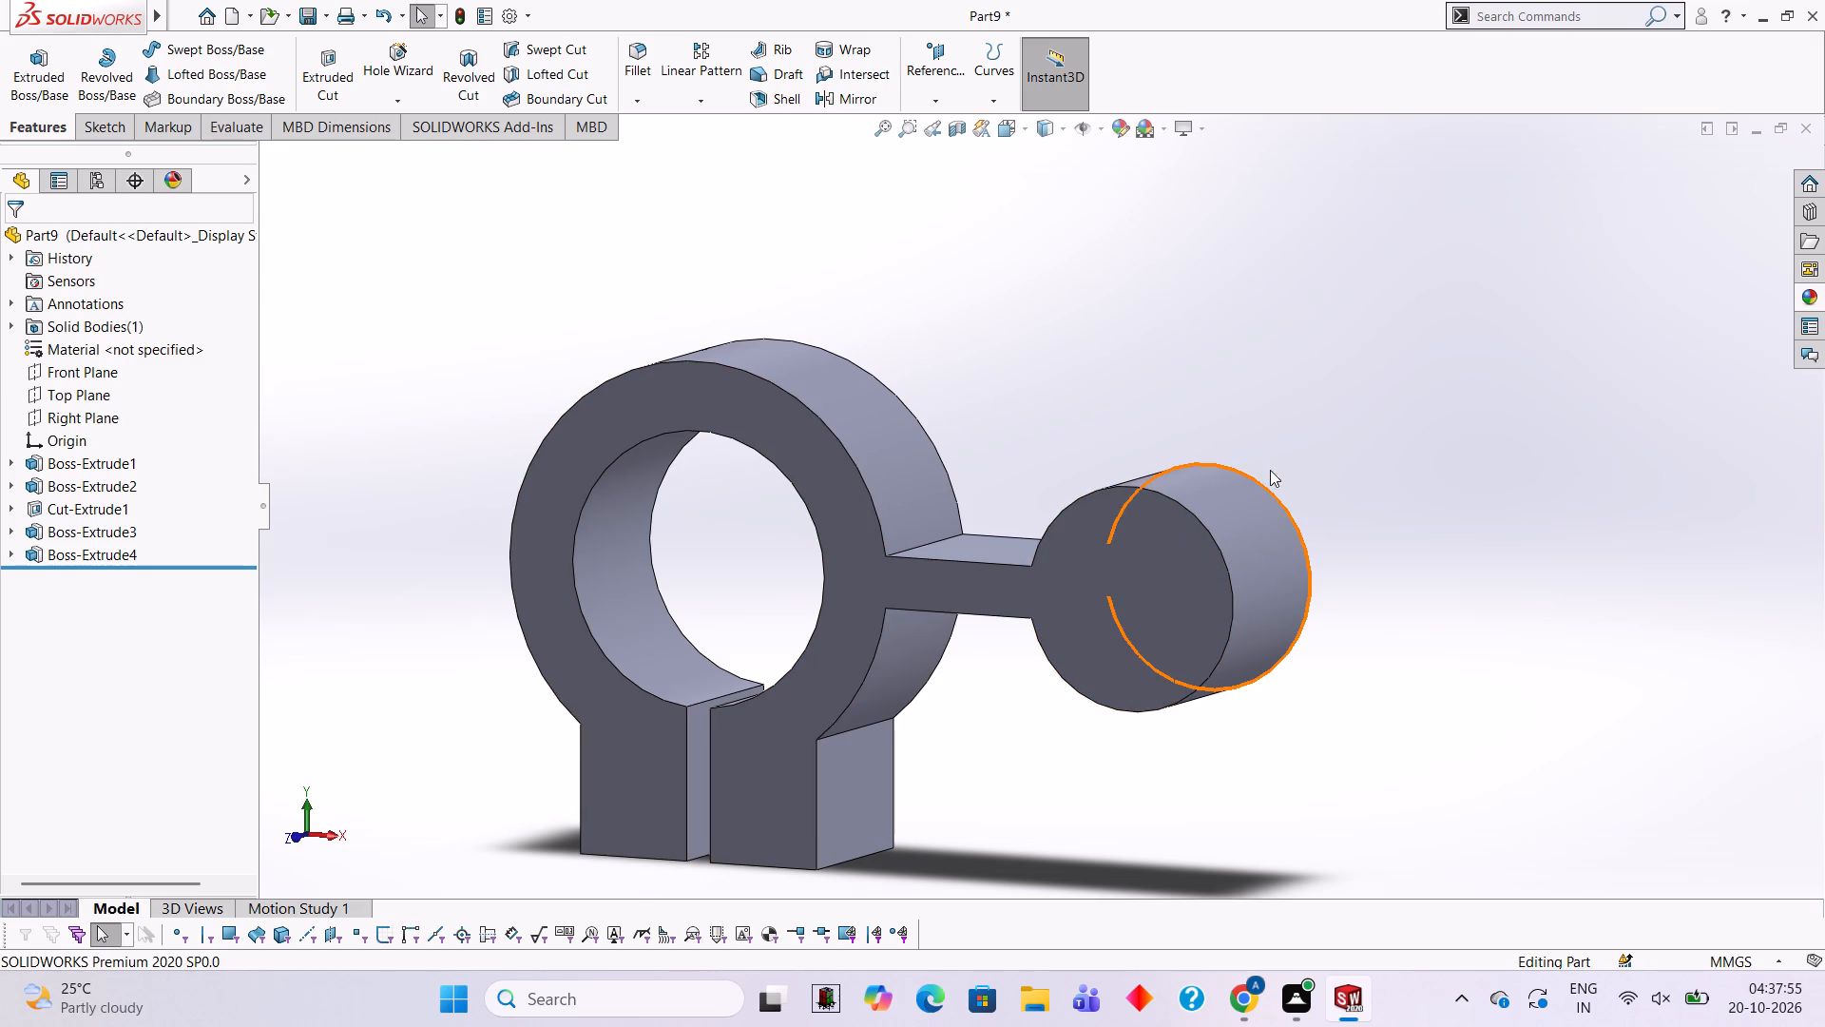
middle_click(1028, 398)
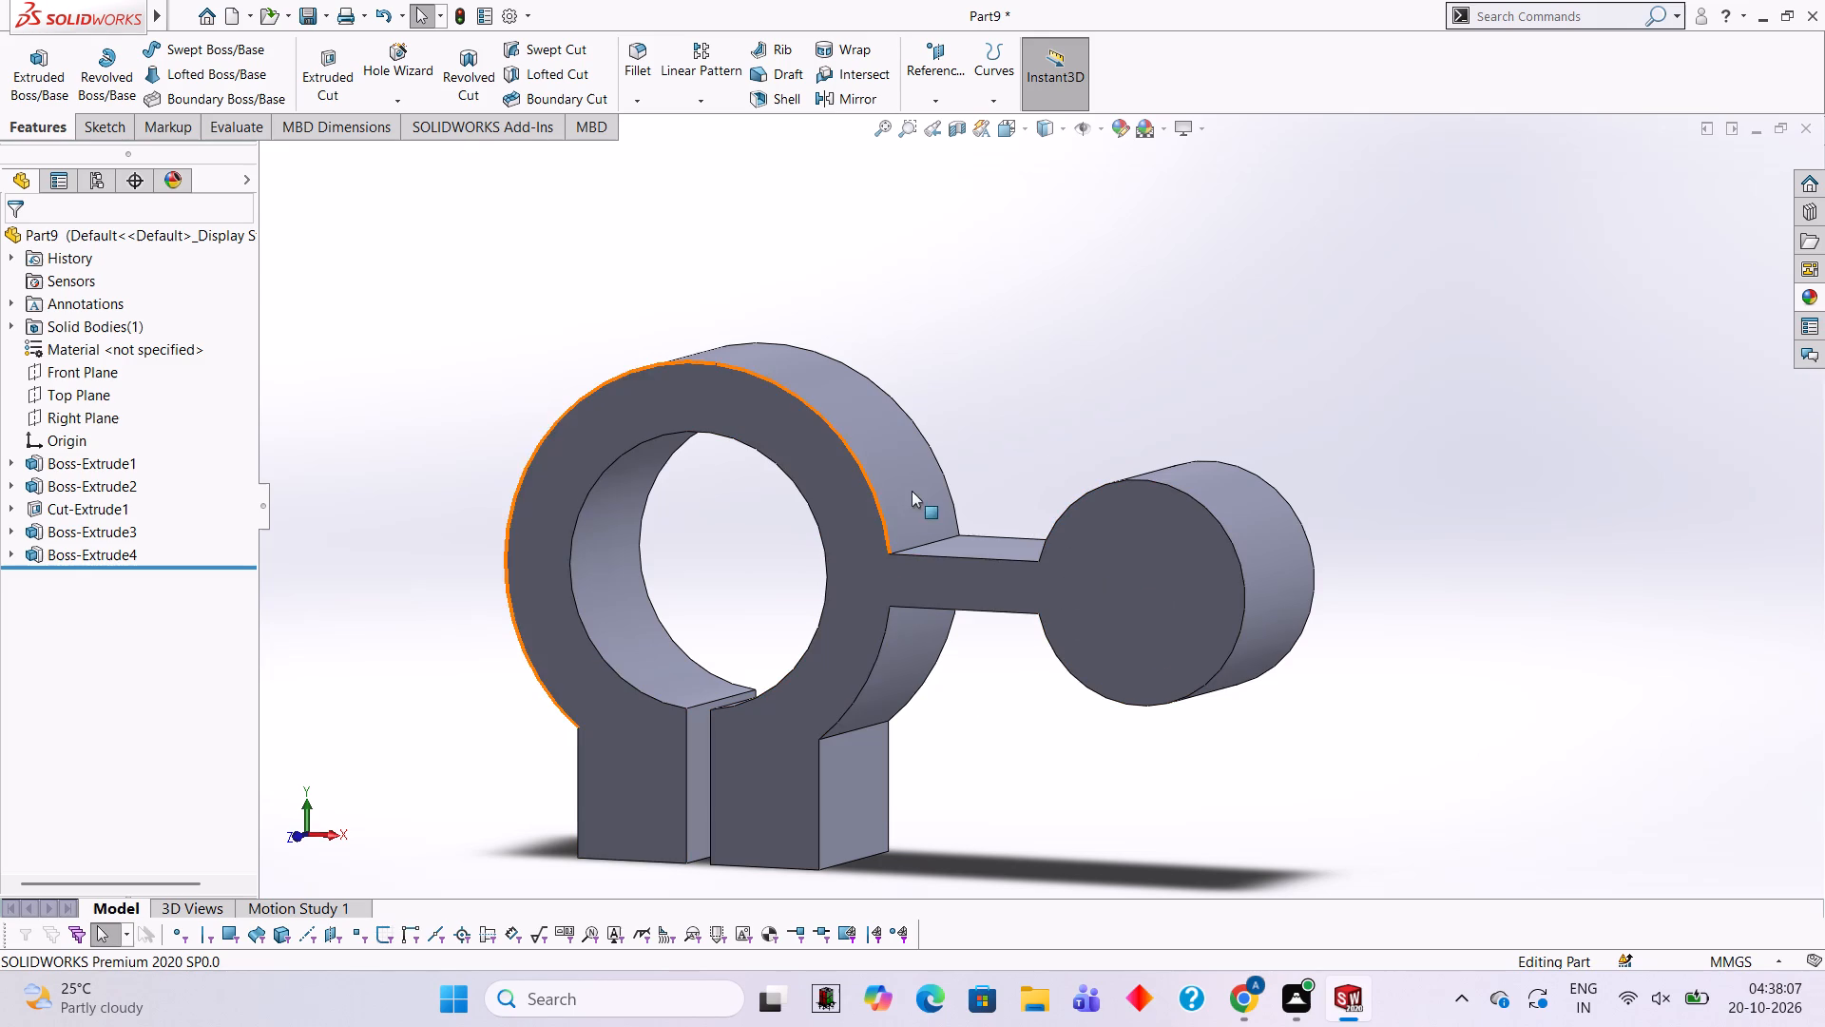
Start a new sketch on the upper flat face of the connecting web.
middle_drag(967, 468, 1027, 501)
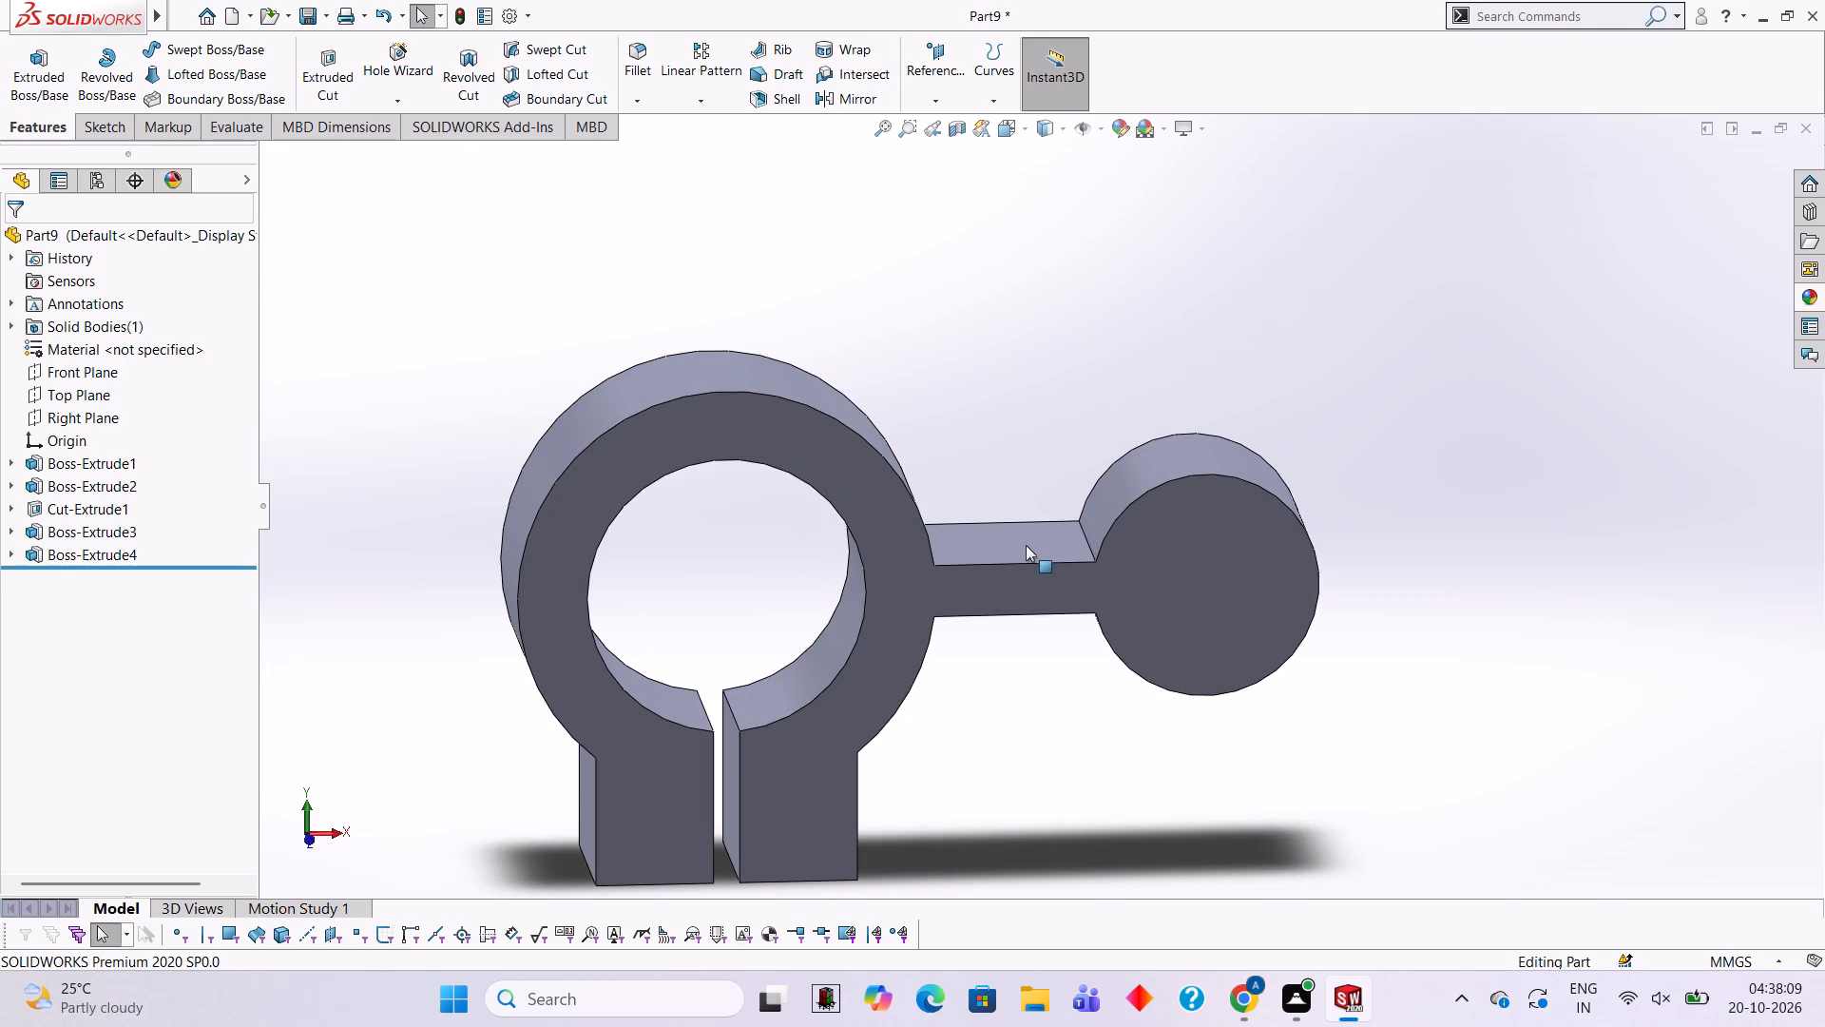
middle_drag(1026, 470, 1040, 779)
click(999, 586)
click(1082, 524)
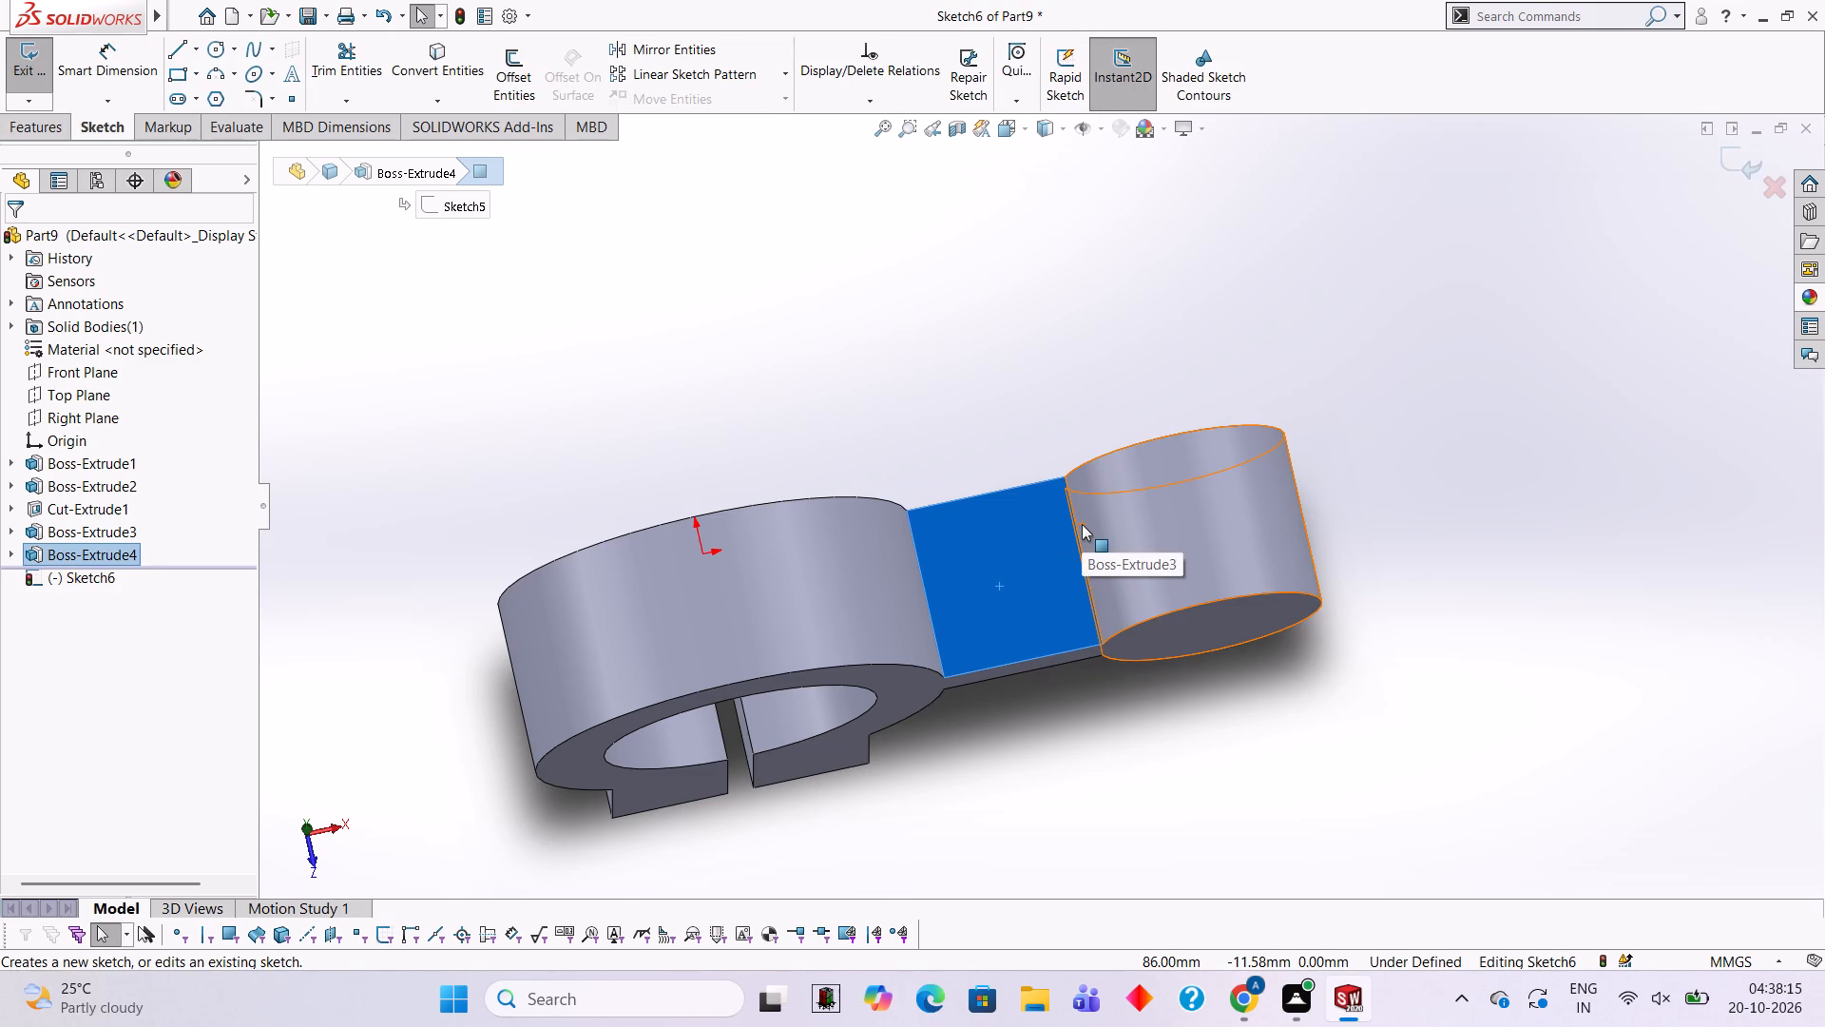
key(ctrl+8)
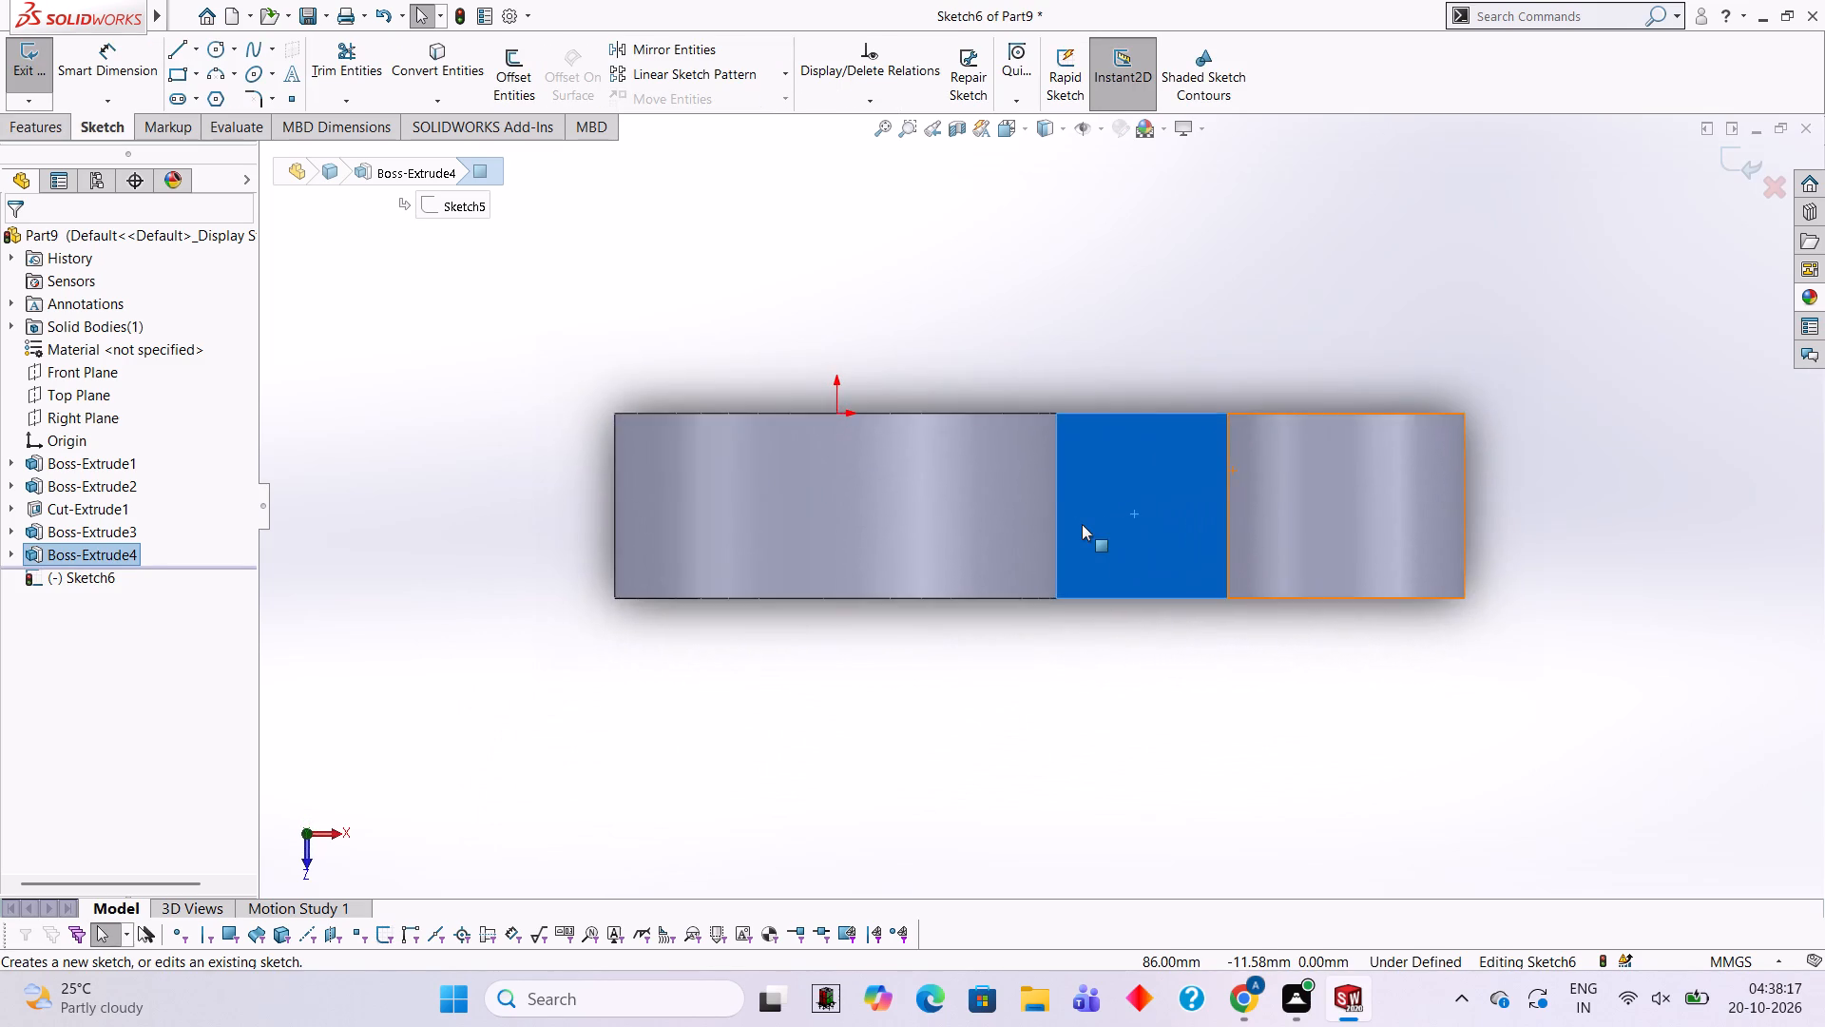
Sketch a rectangle about 59 mm long and 12 mm wide along the web, located by an 8 mm line from the ring-side edge's midpoint.
click(179, 37)
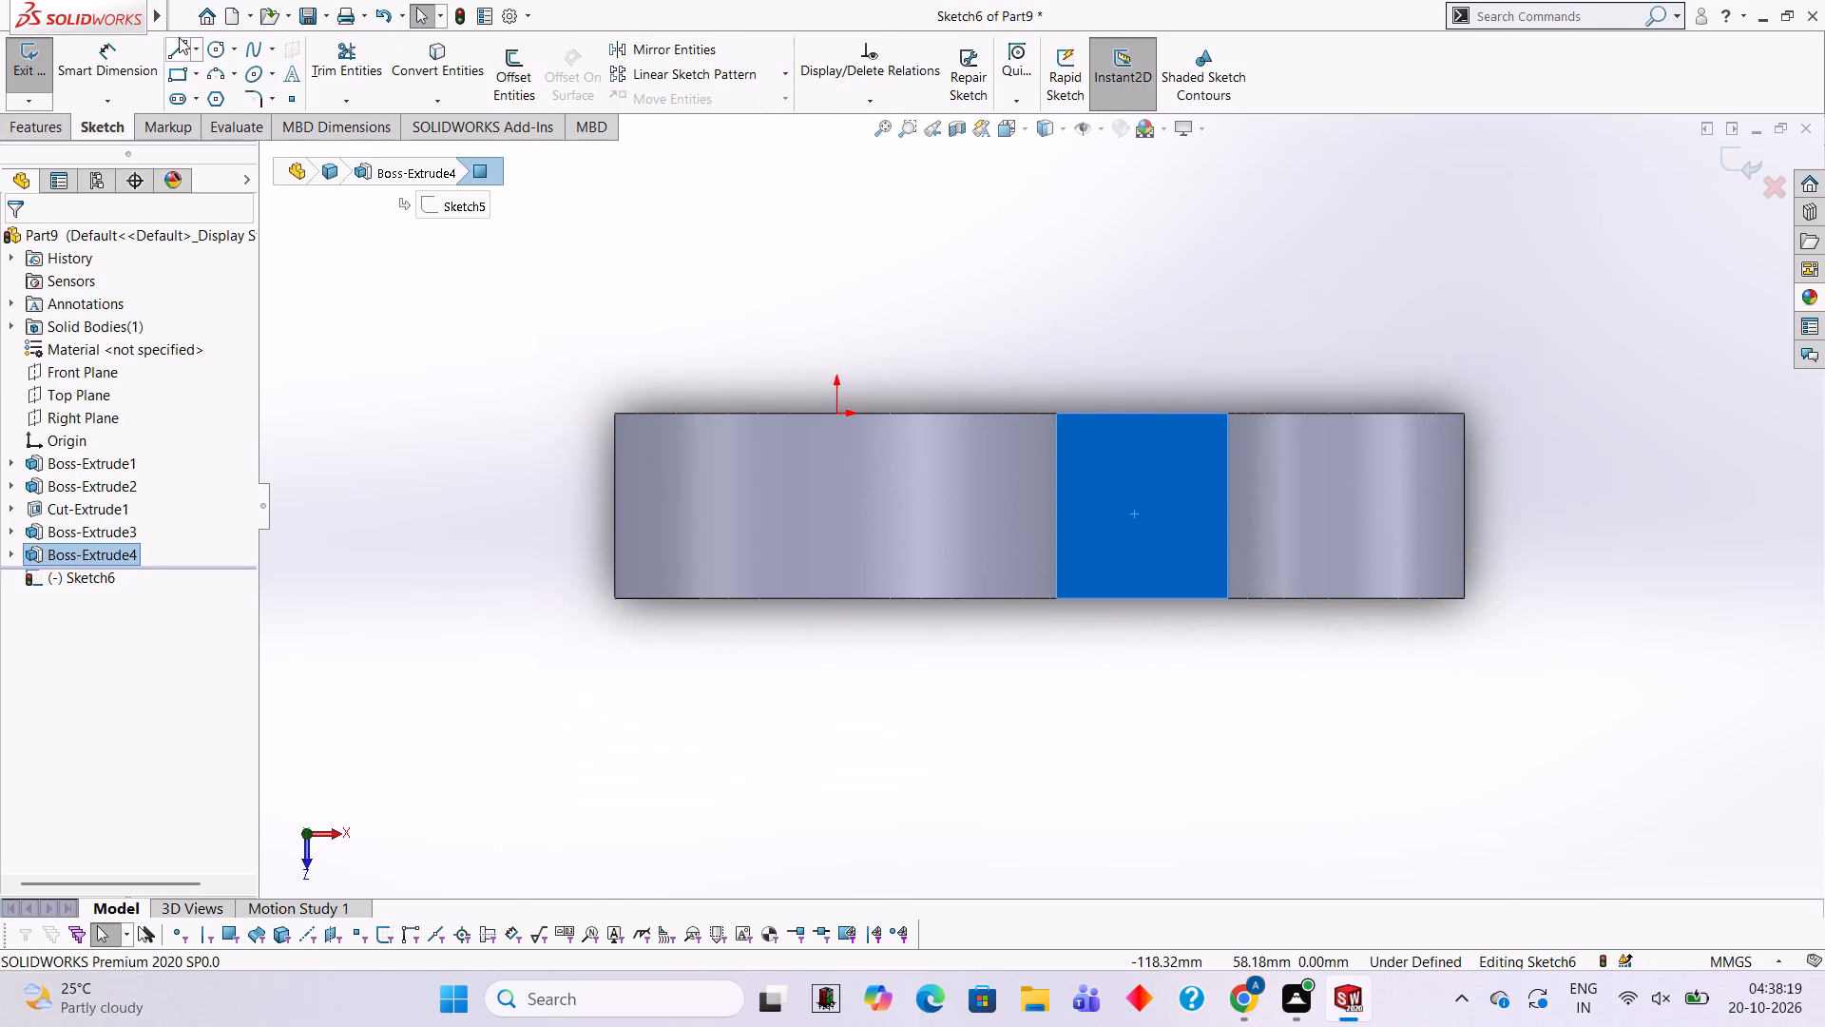
click(1054, 503)
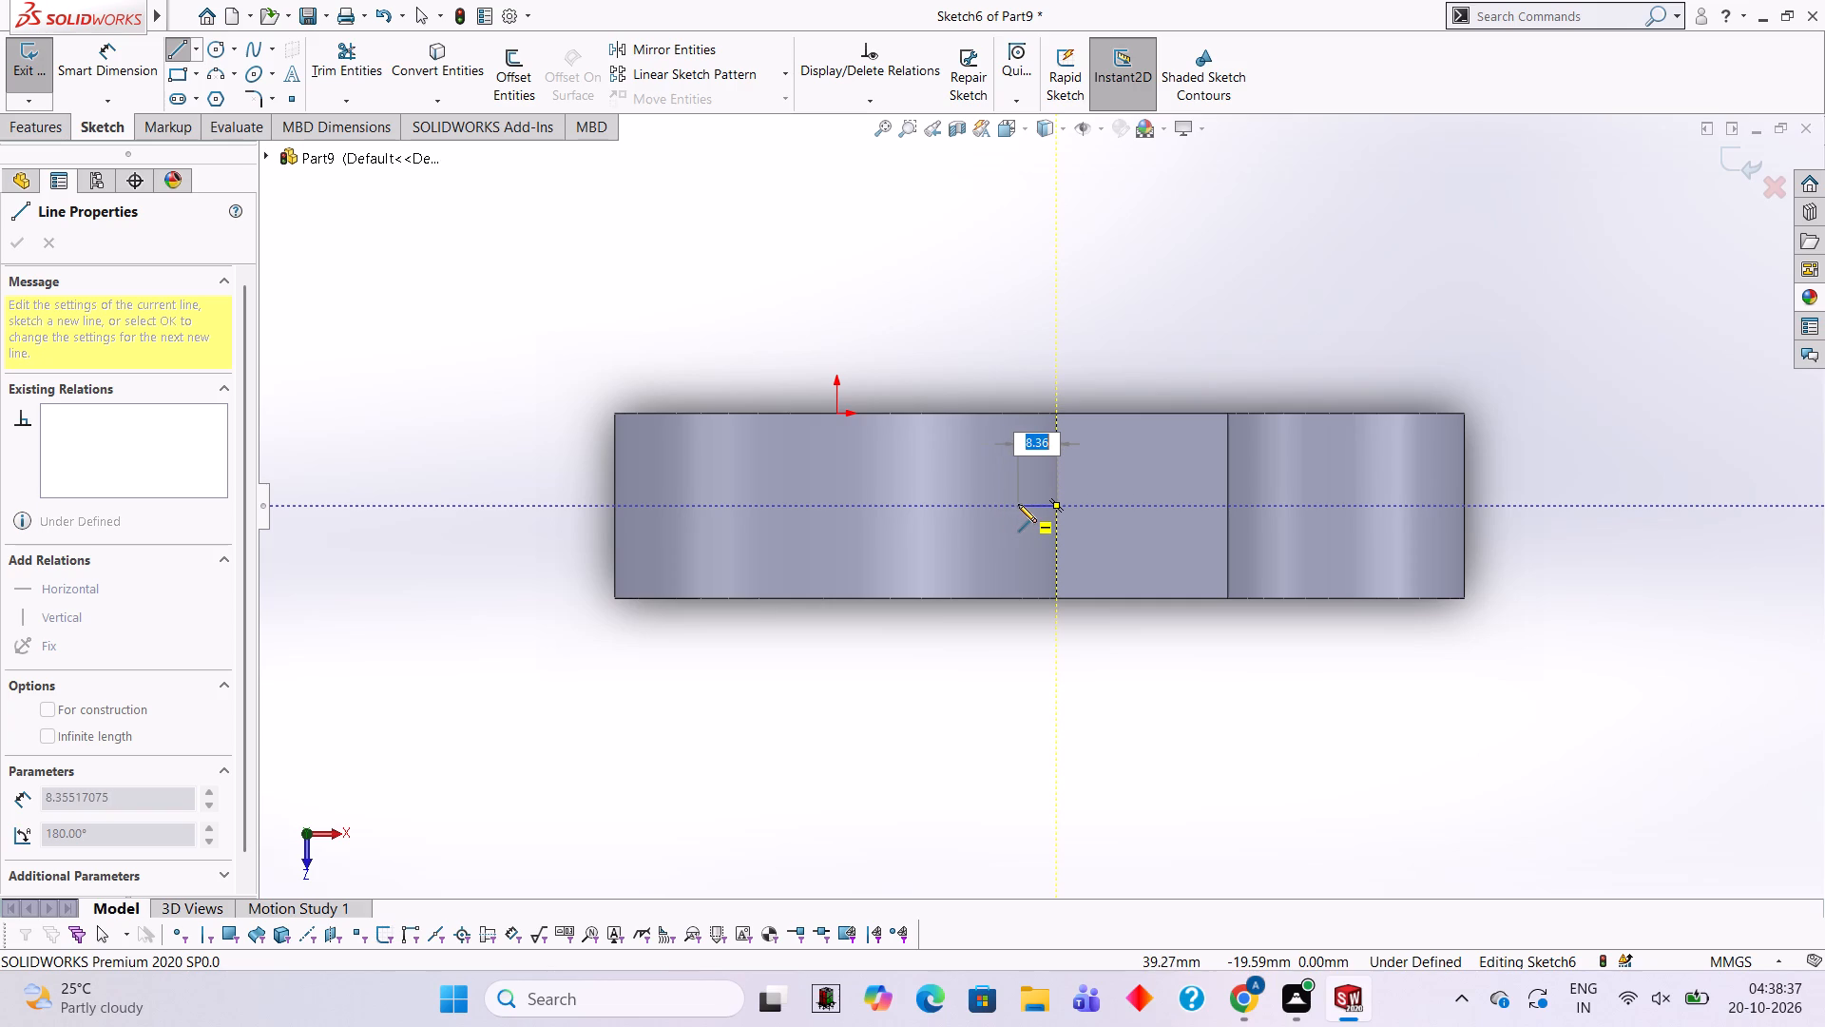
click(1018, 504)
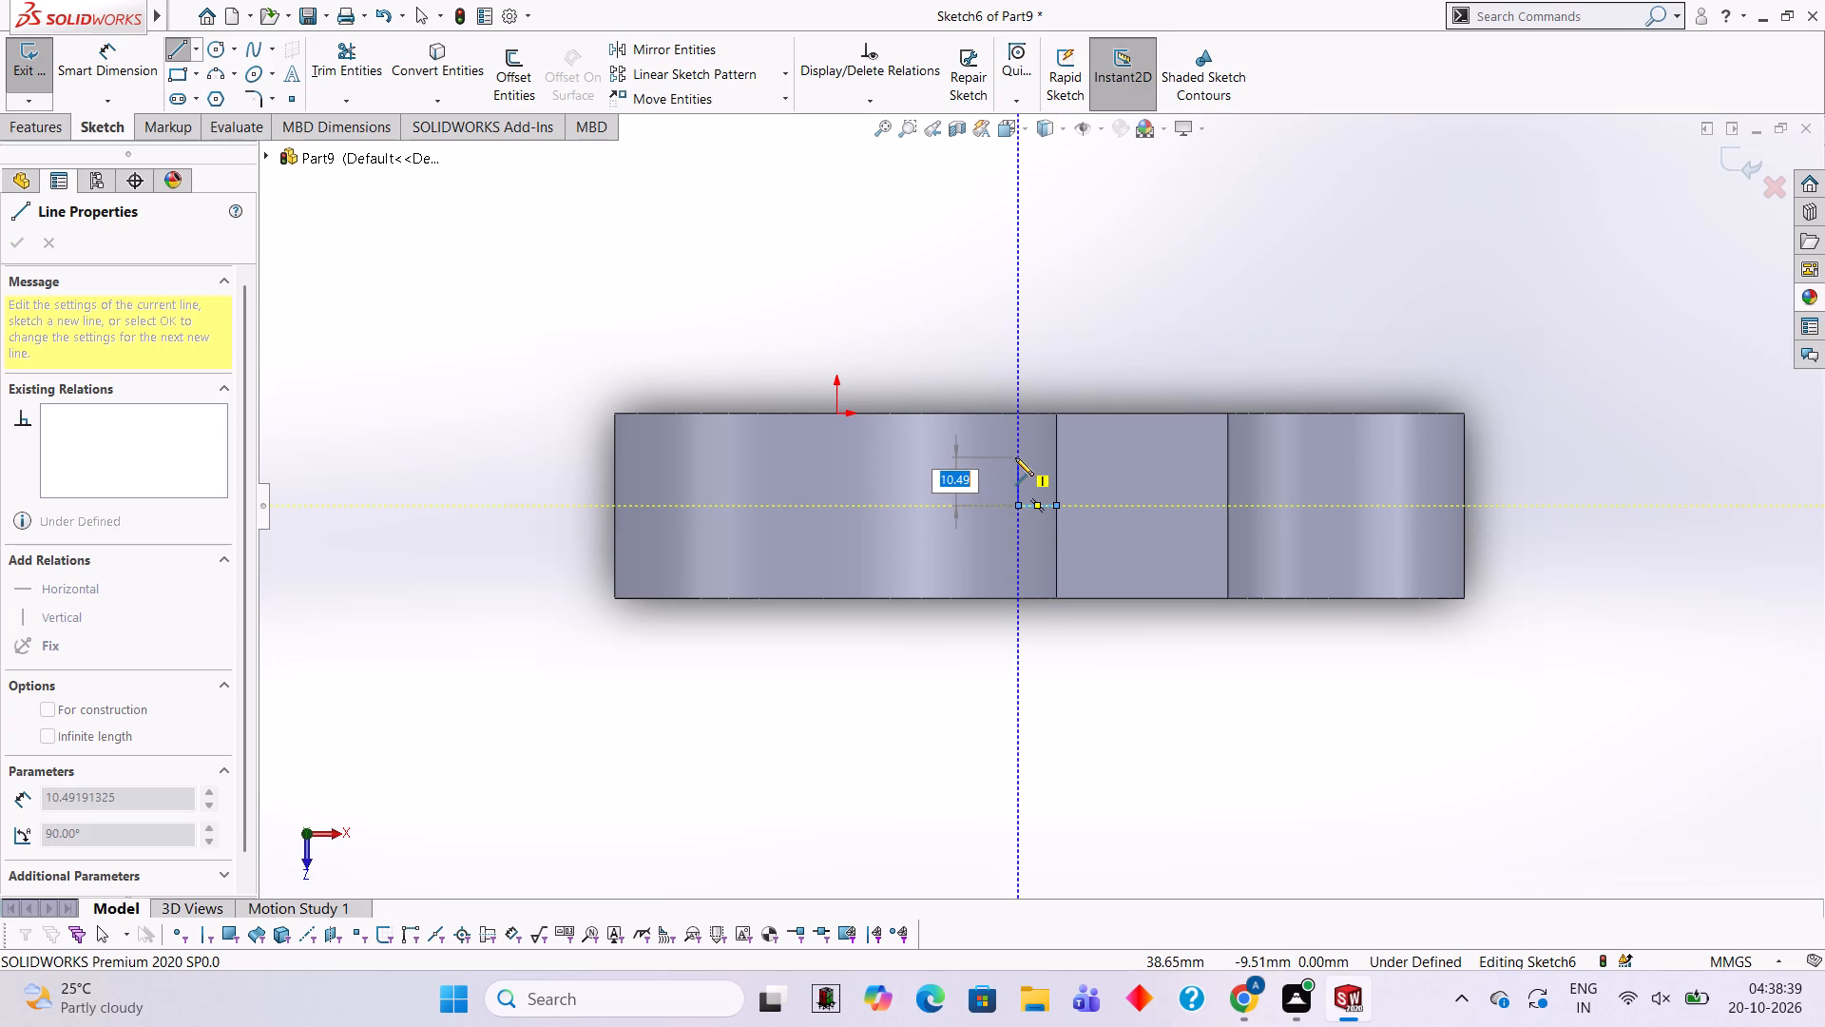
key(6)
key(Return)
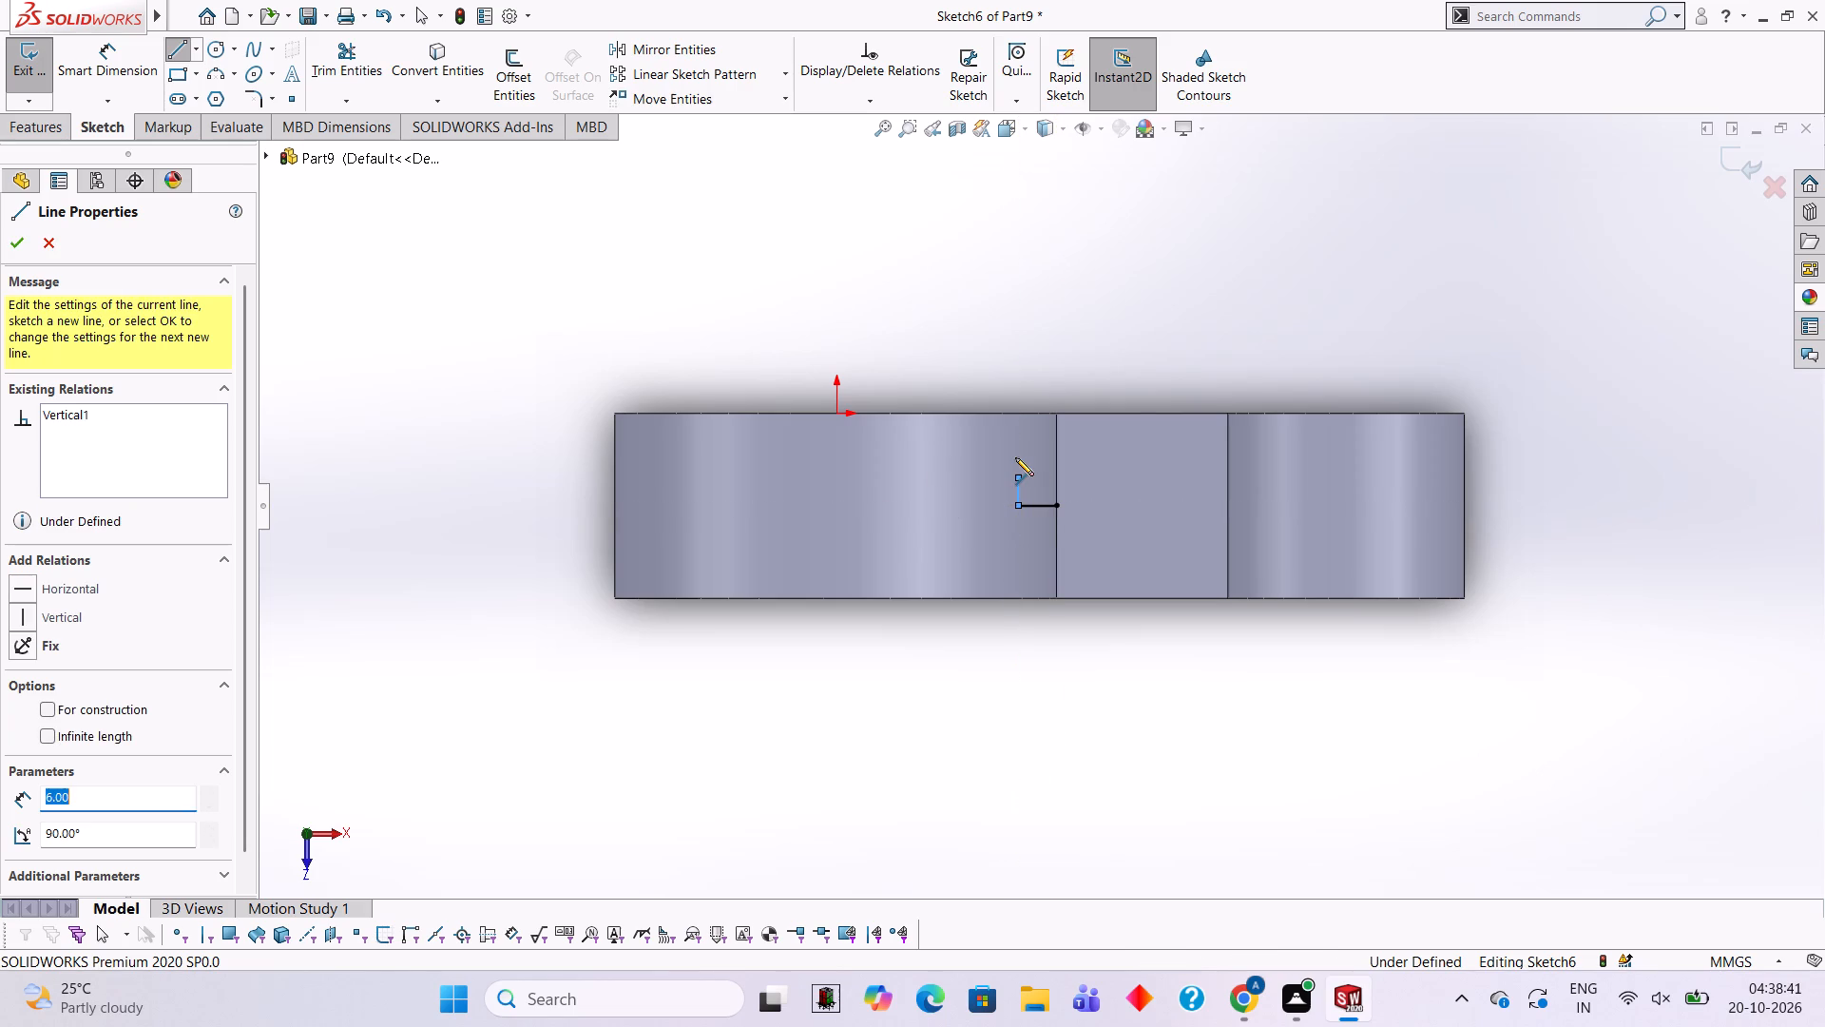
click(1292, 476)
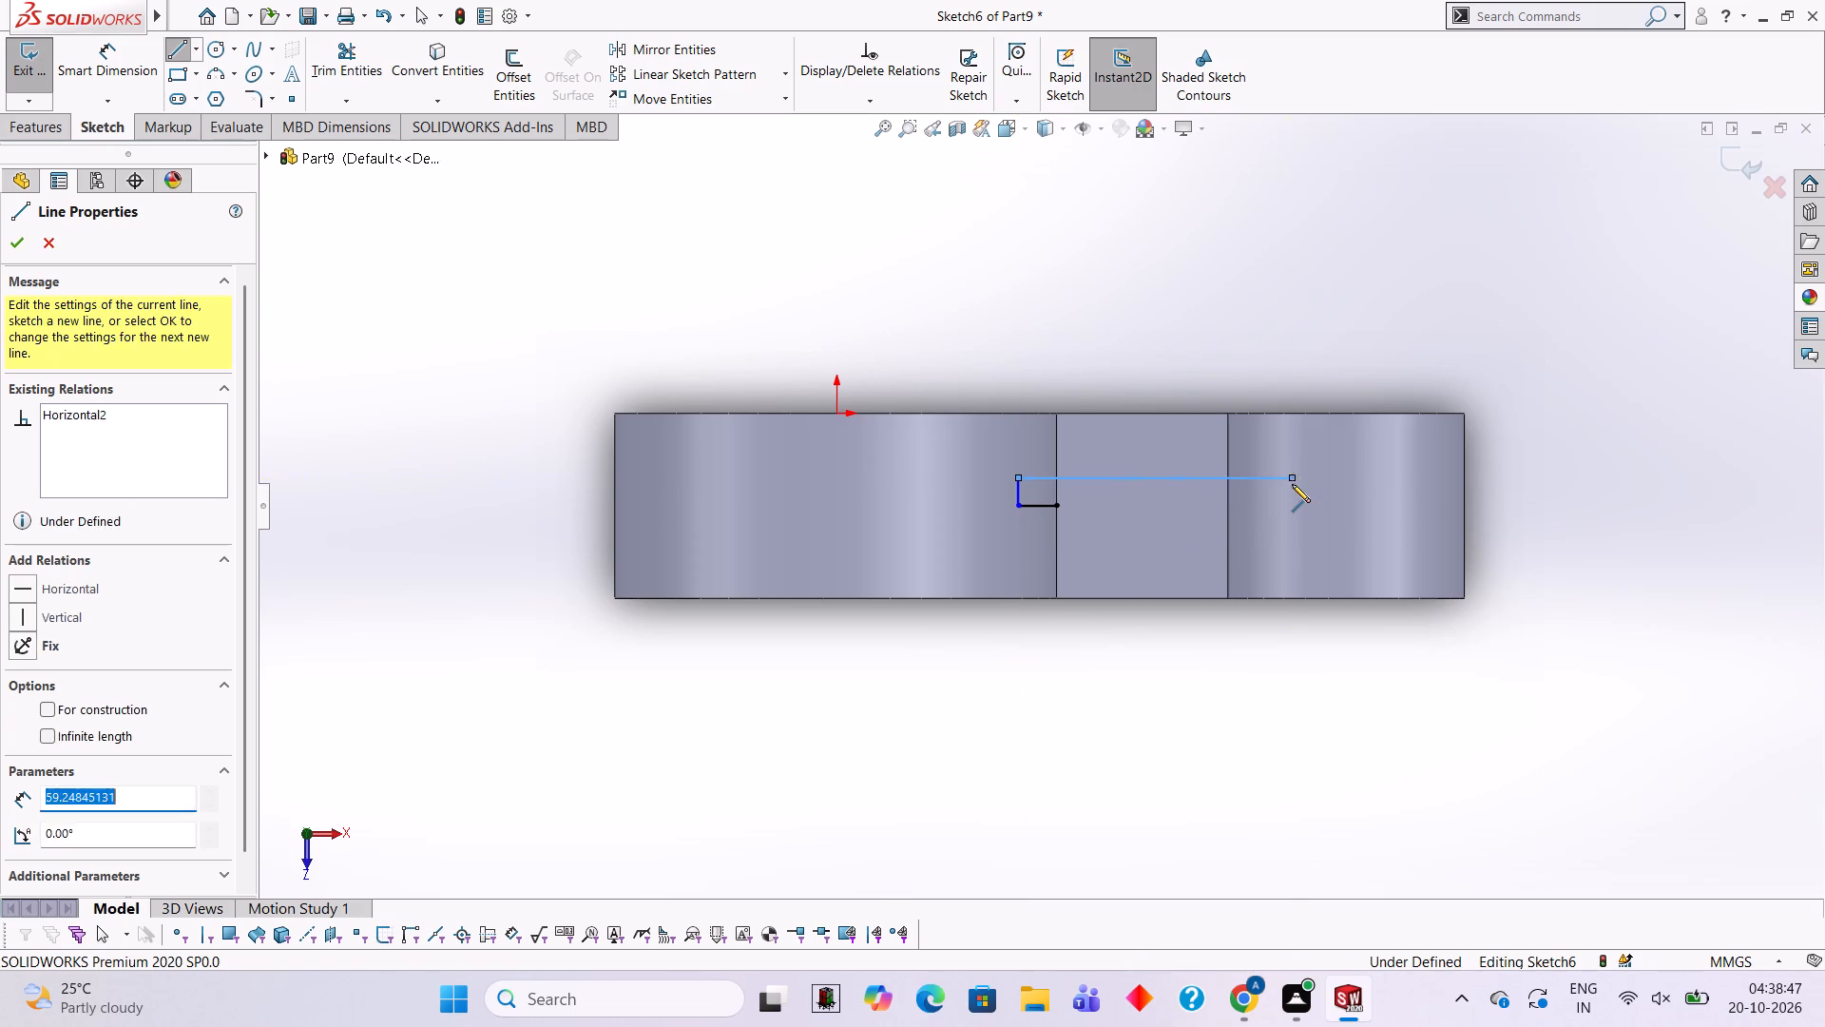
text(12)
key(Return)
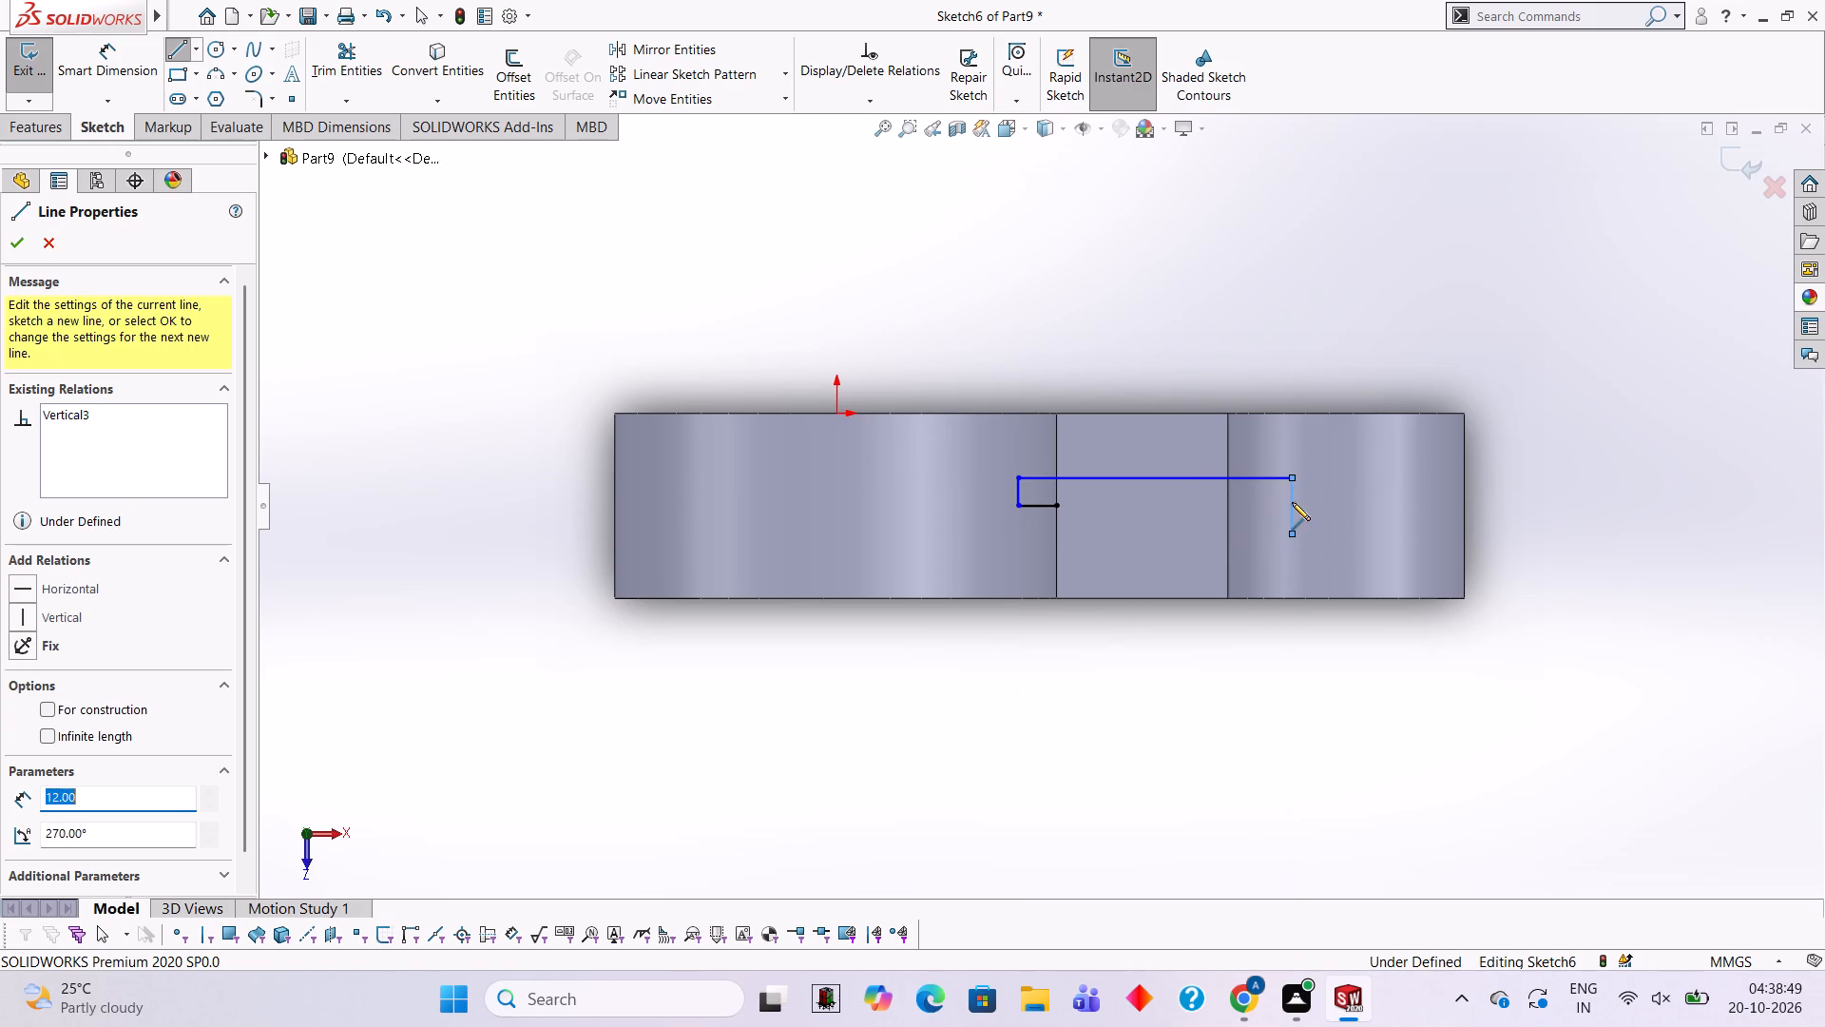
click(1019, 533)
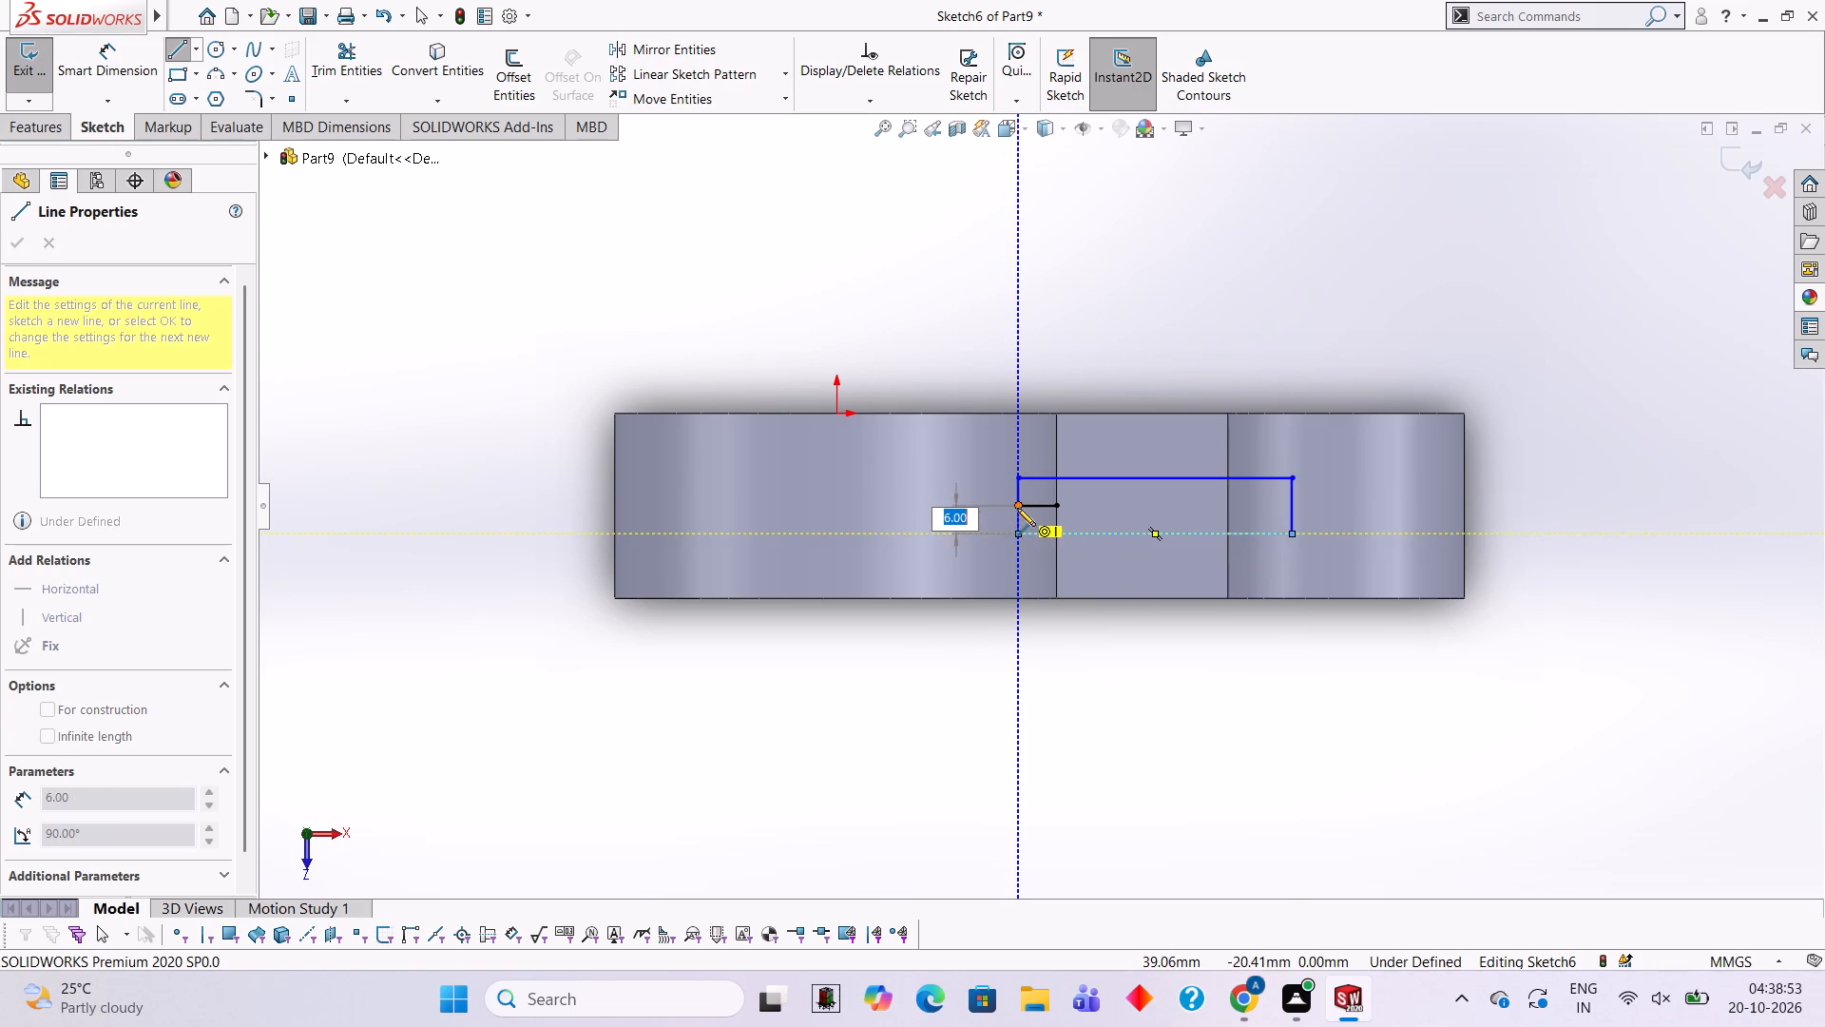
click(1017, 508)
Trim away the short horizontal locating line inside the rectangle's ring-side end.
click(378, 48)
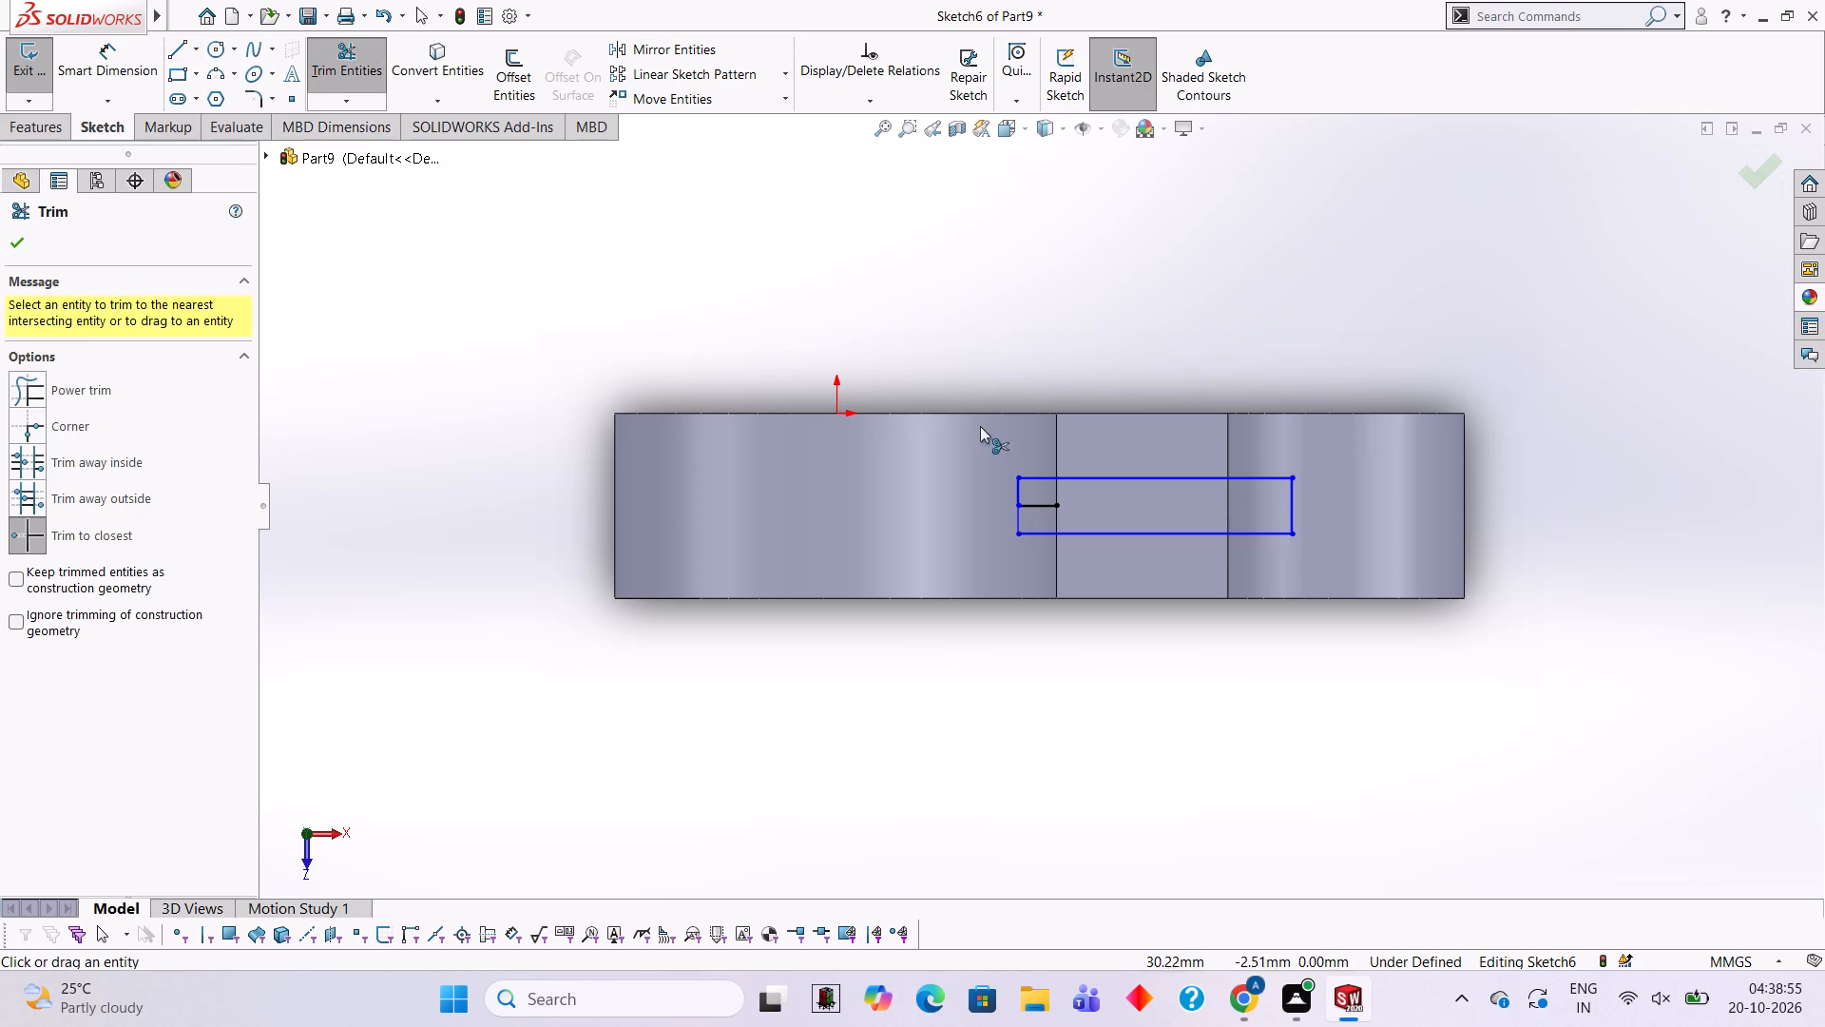
click(1042, 500)
click(1043, 502)
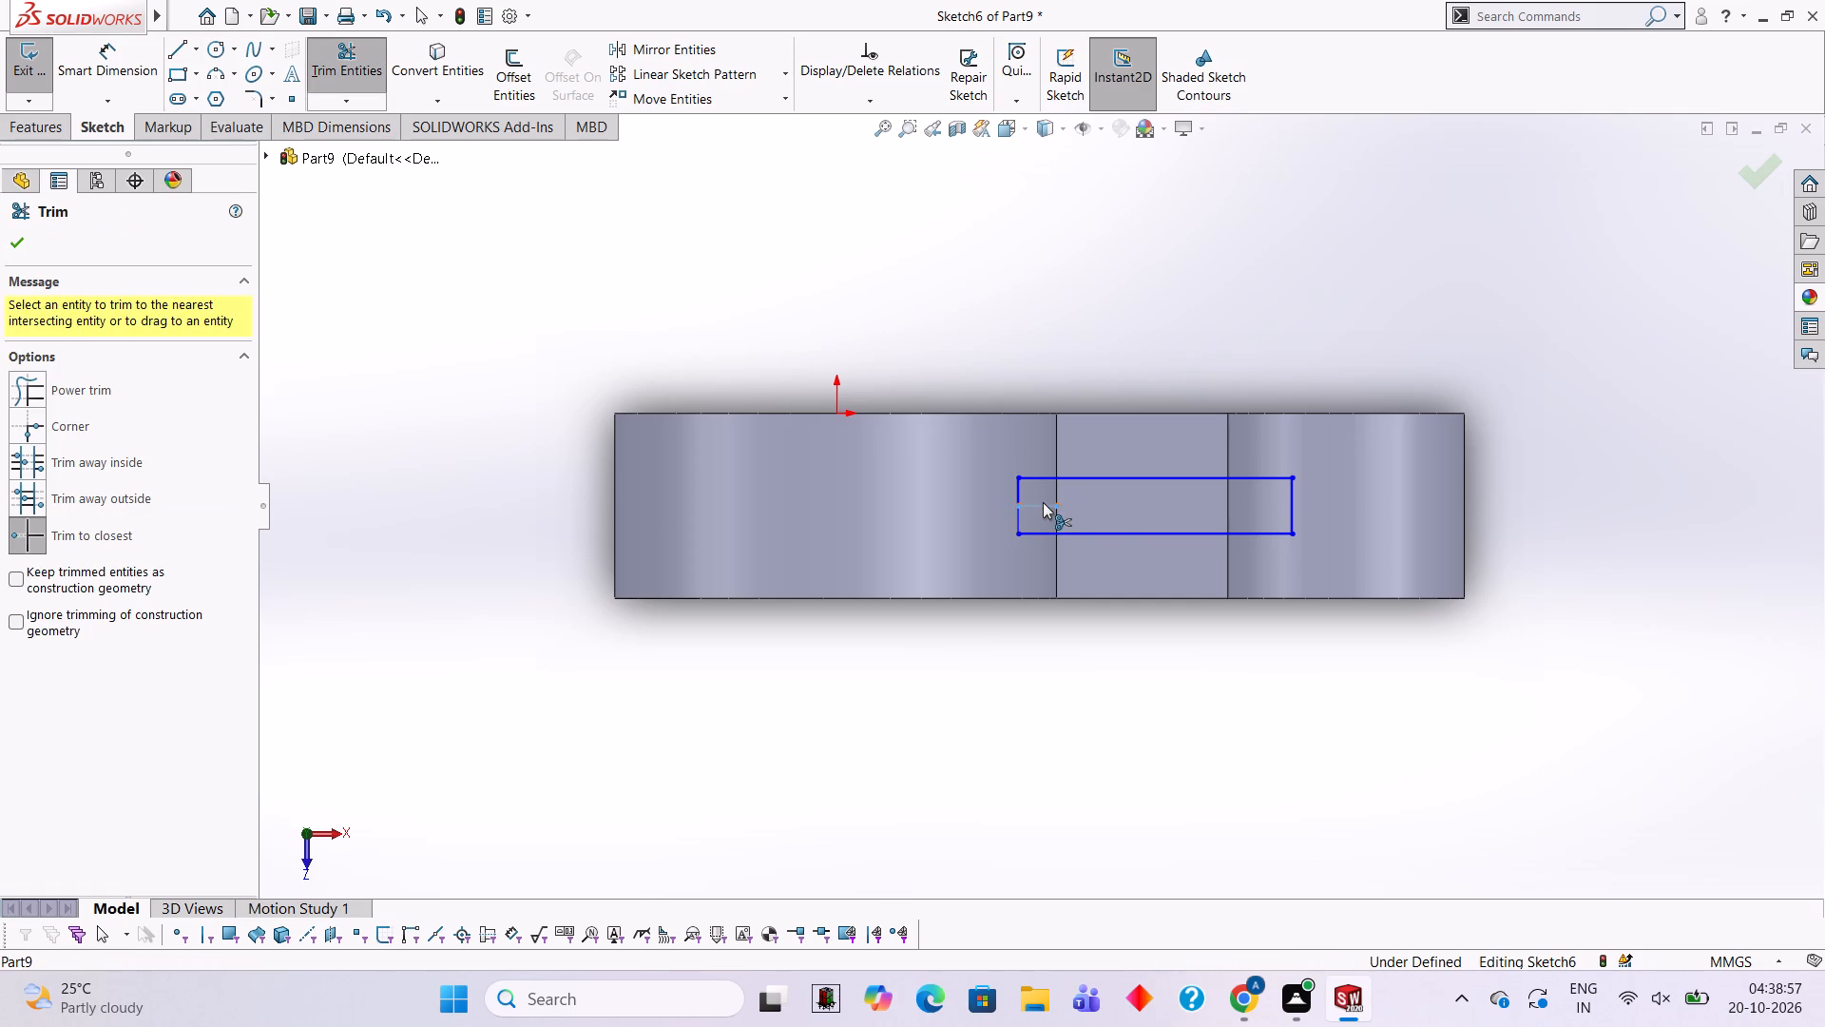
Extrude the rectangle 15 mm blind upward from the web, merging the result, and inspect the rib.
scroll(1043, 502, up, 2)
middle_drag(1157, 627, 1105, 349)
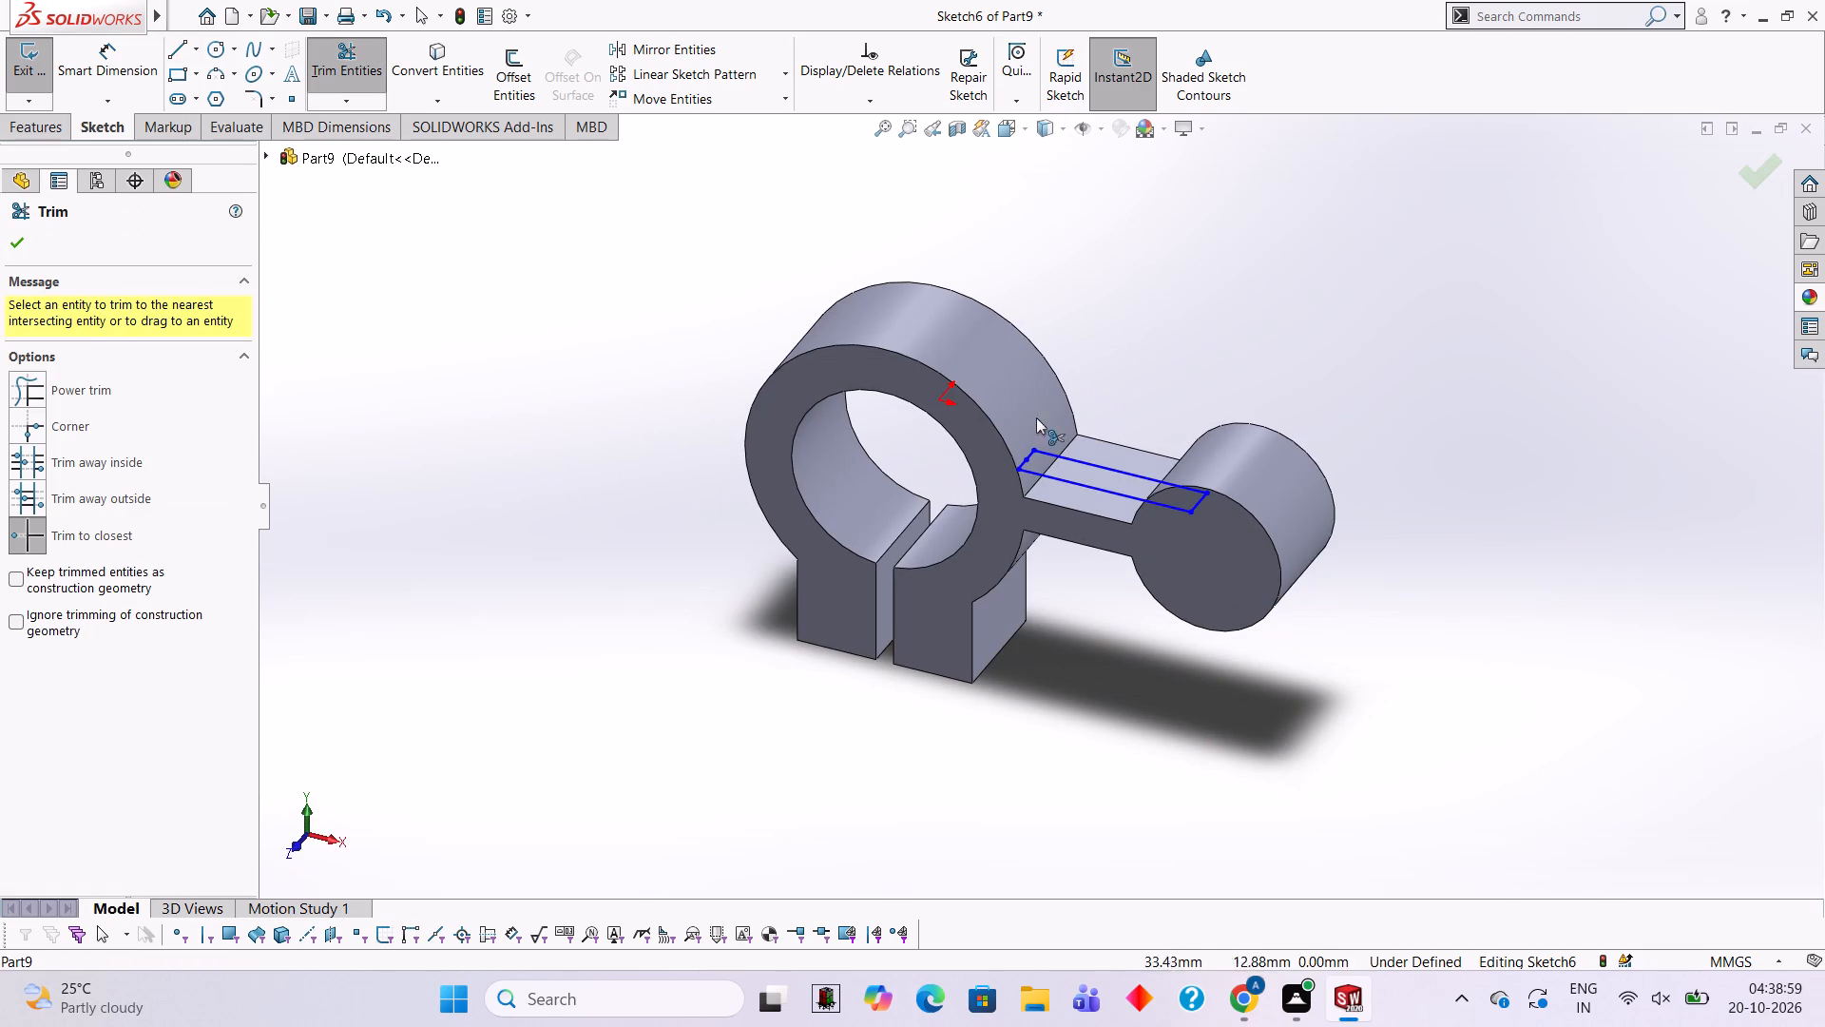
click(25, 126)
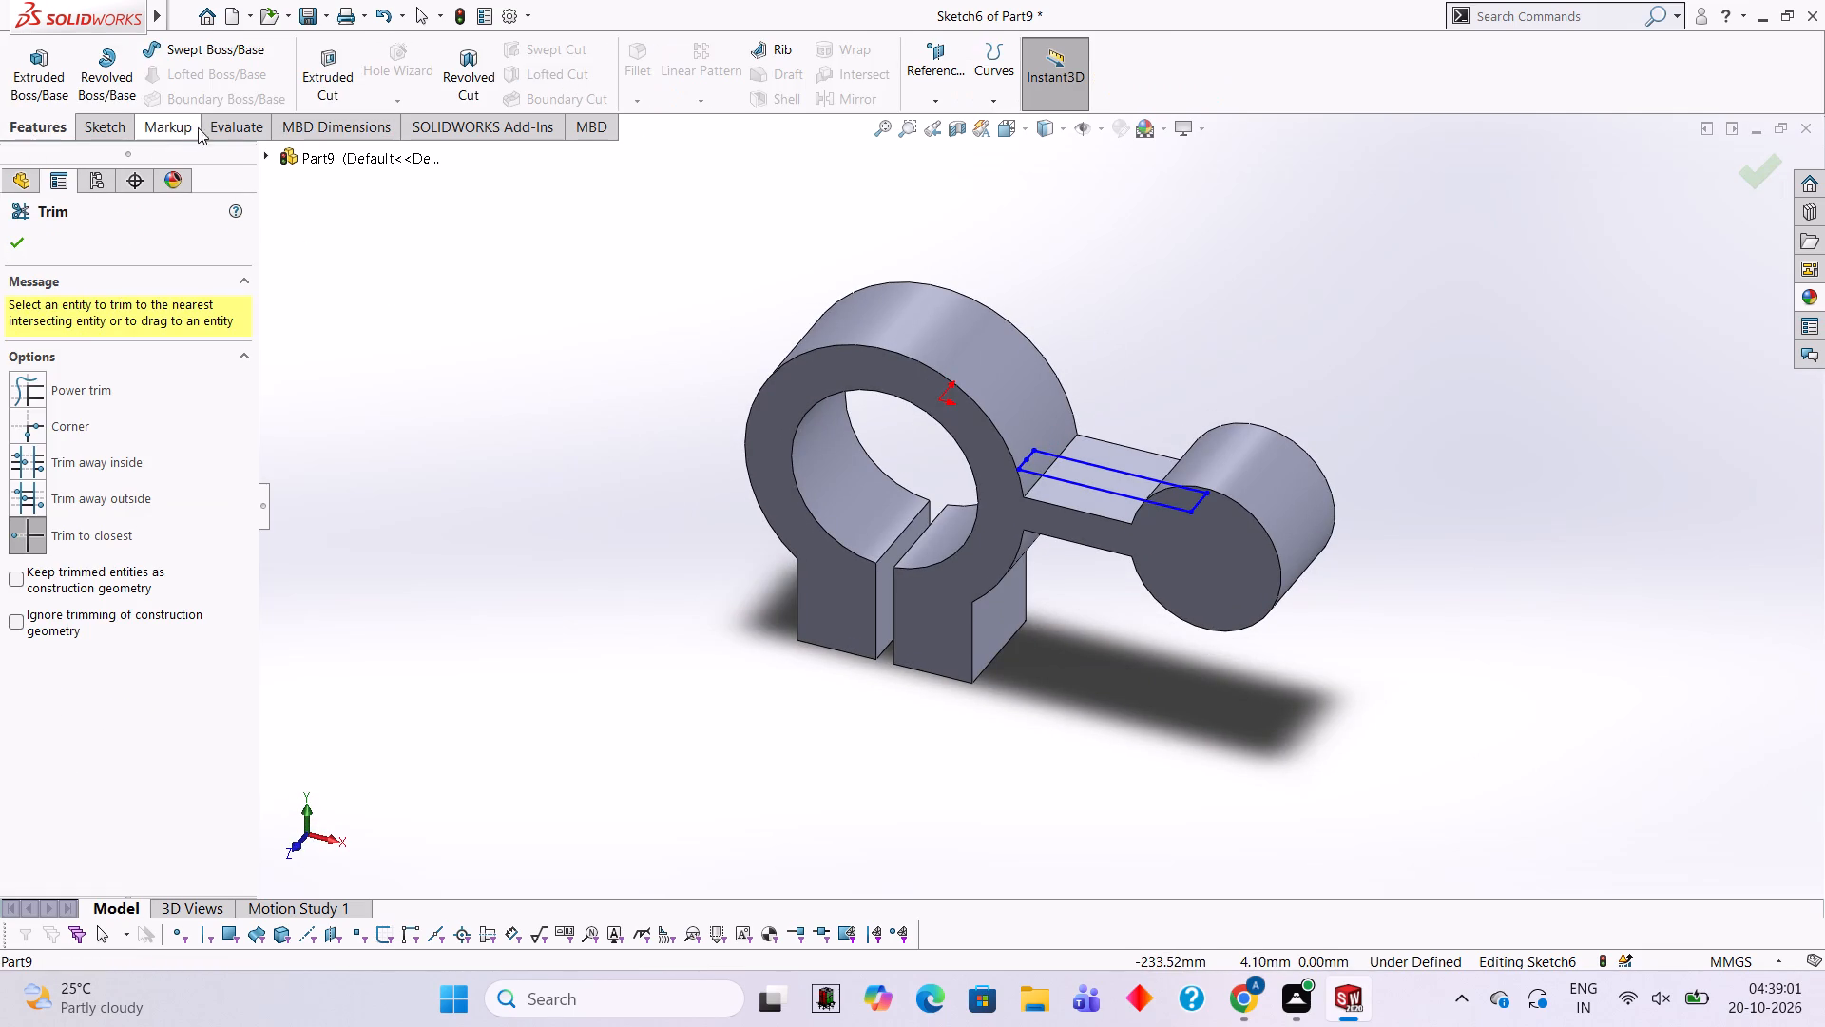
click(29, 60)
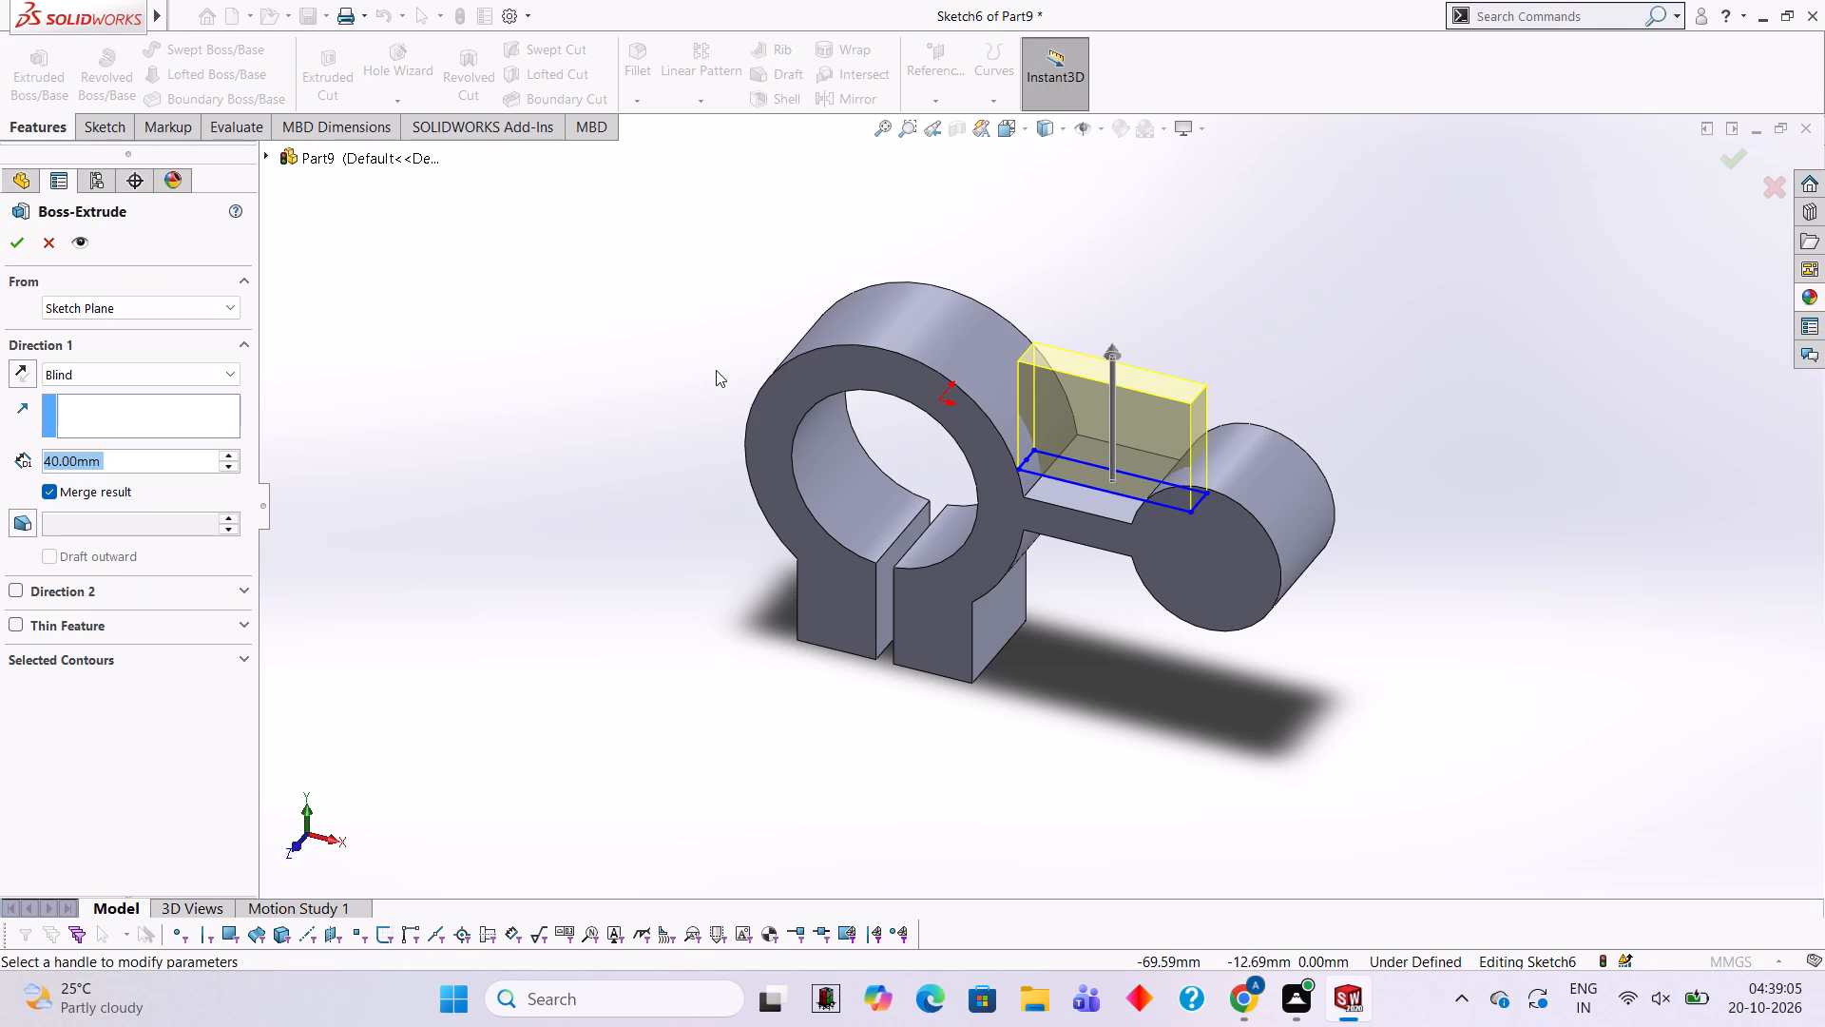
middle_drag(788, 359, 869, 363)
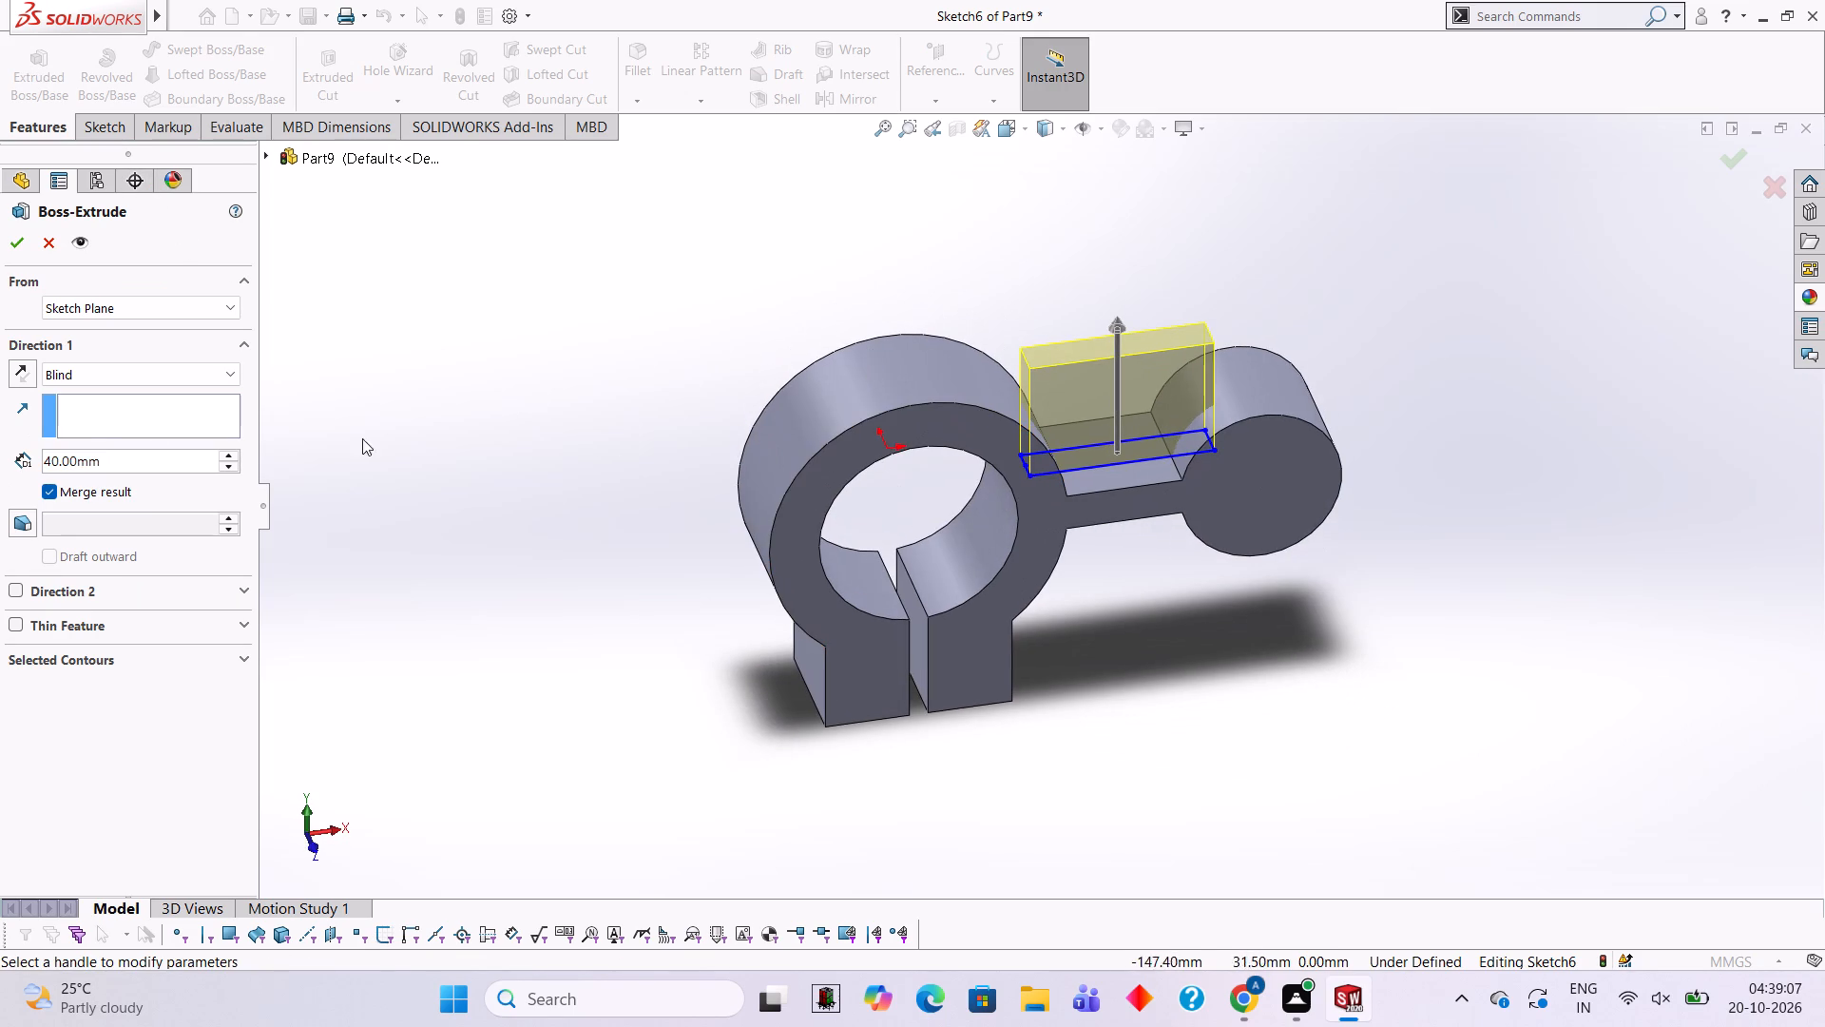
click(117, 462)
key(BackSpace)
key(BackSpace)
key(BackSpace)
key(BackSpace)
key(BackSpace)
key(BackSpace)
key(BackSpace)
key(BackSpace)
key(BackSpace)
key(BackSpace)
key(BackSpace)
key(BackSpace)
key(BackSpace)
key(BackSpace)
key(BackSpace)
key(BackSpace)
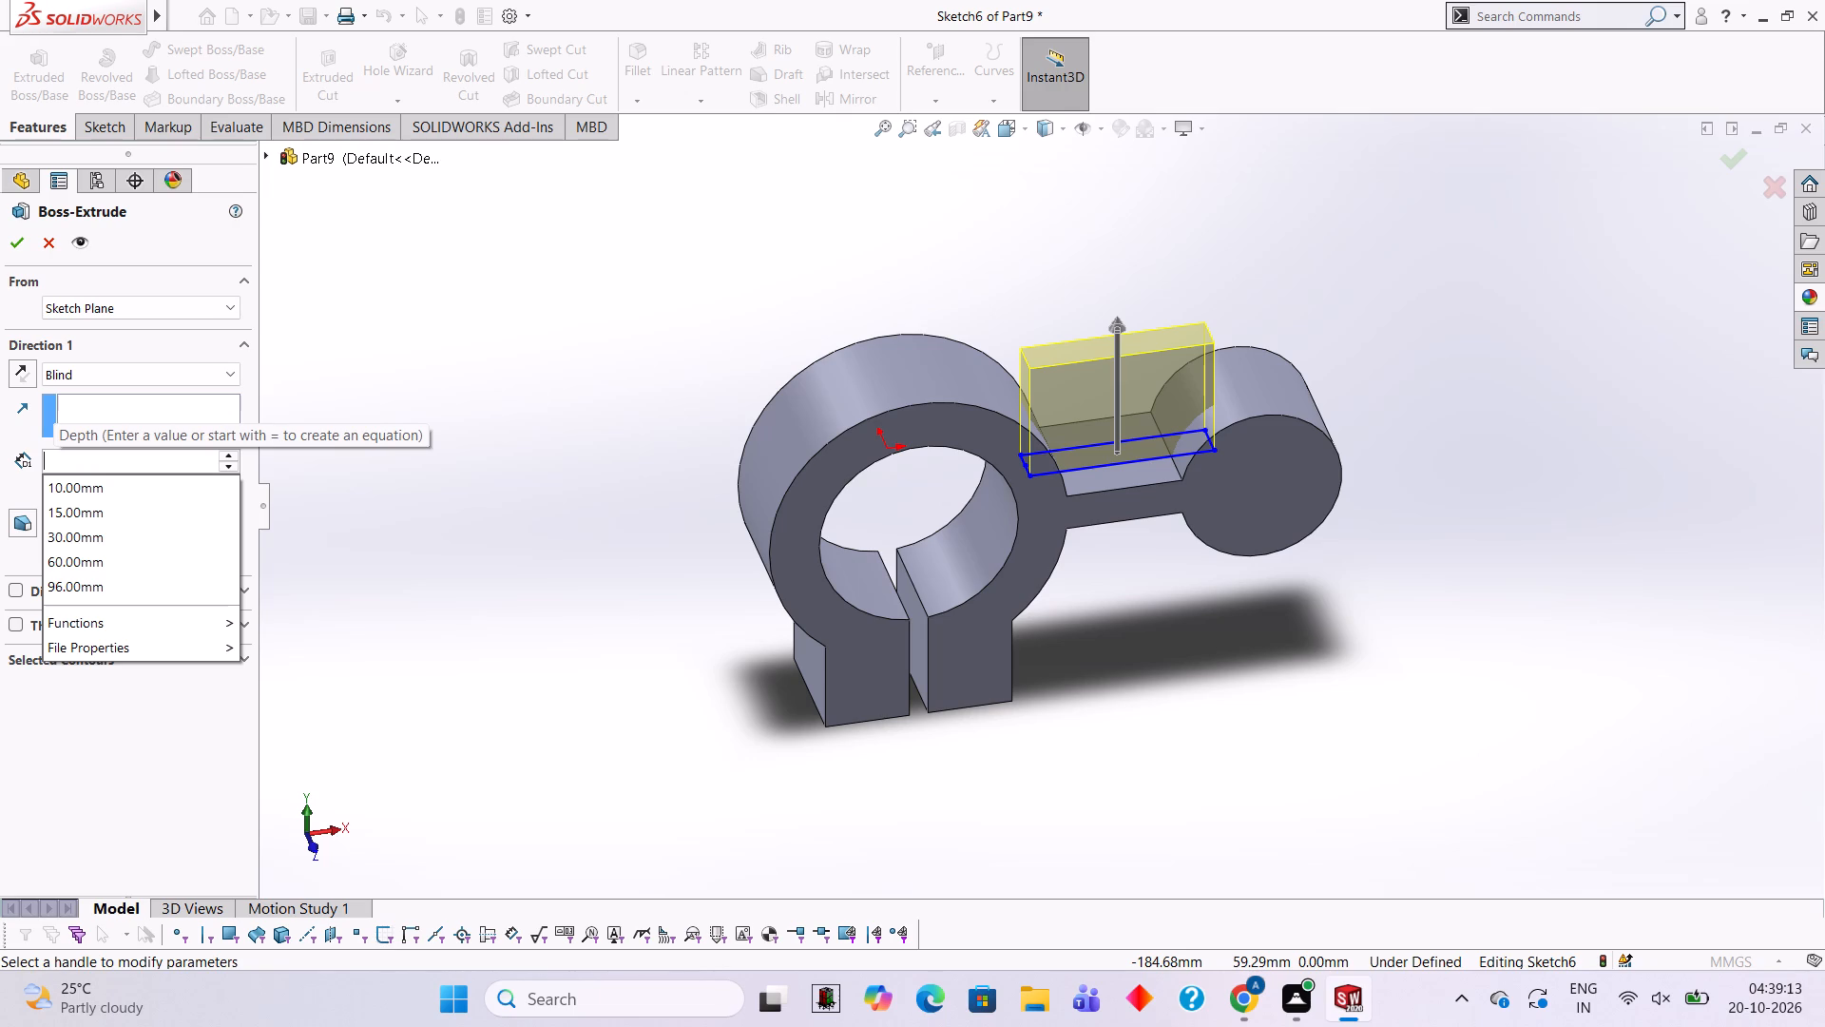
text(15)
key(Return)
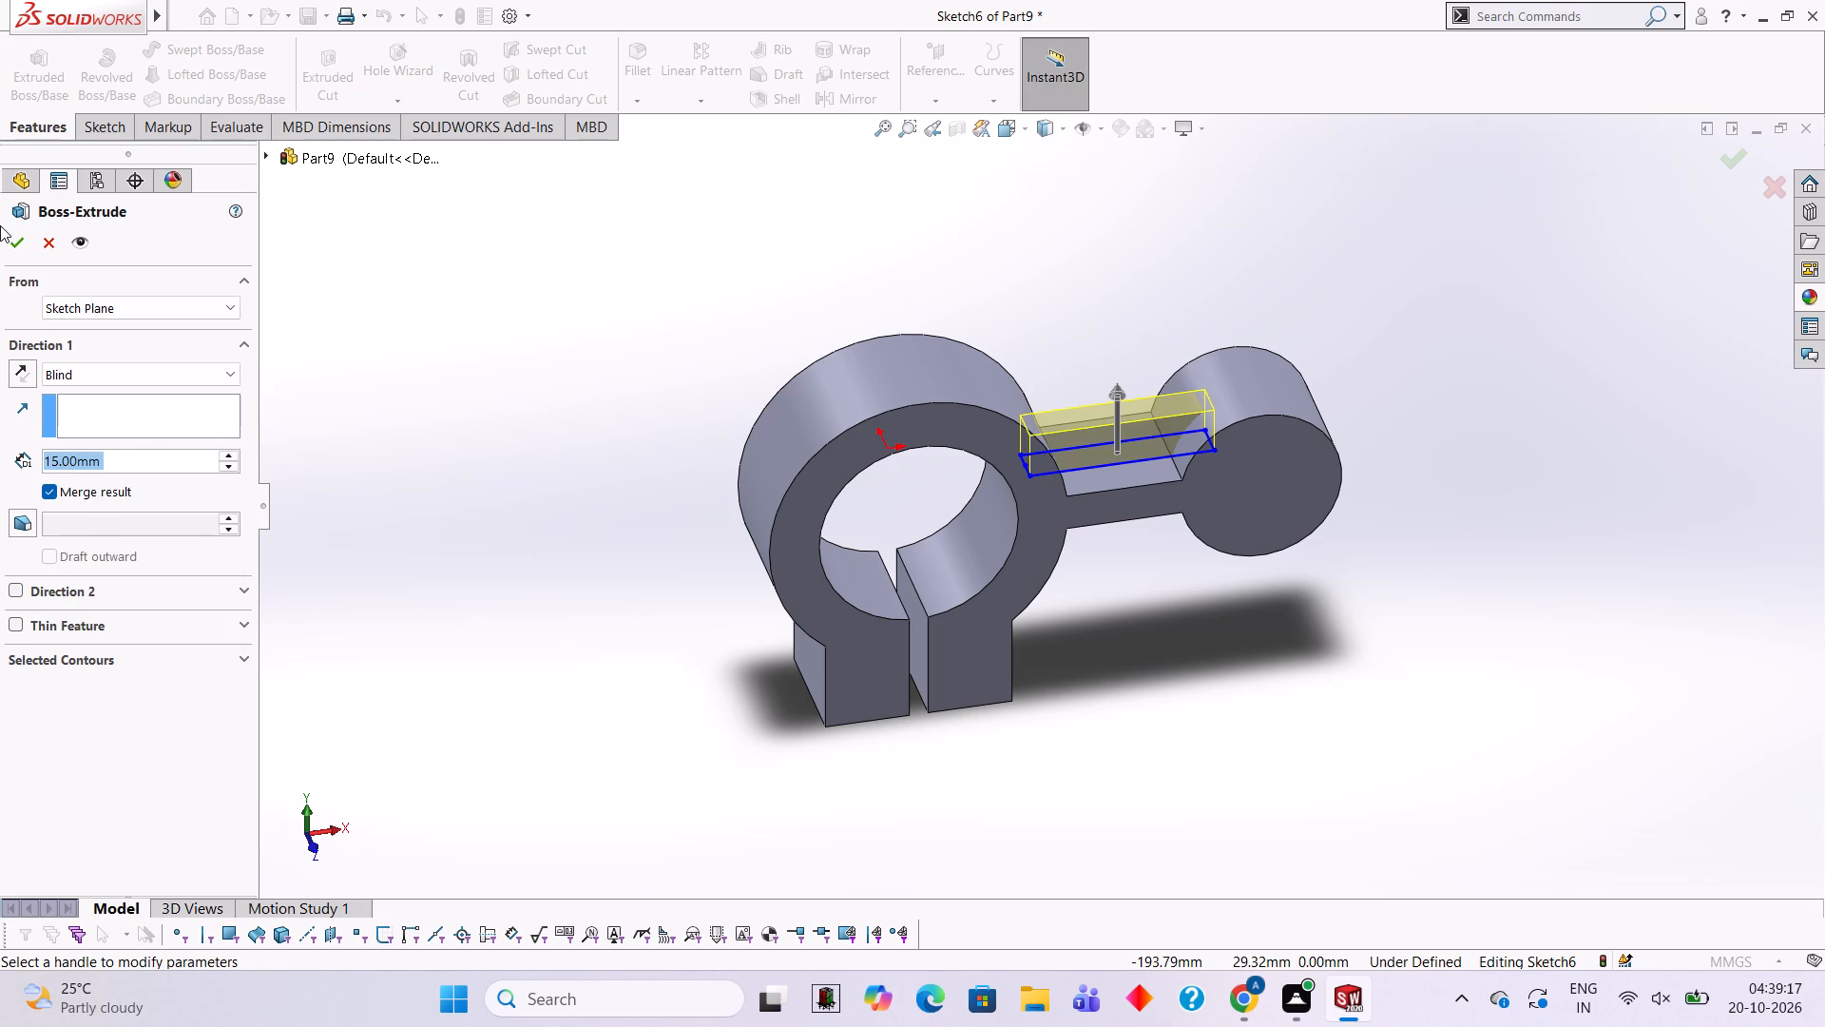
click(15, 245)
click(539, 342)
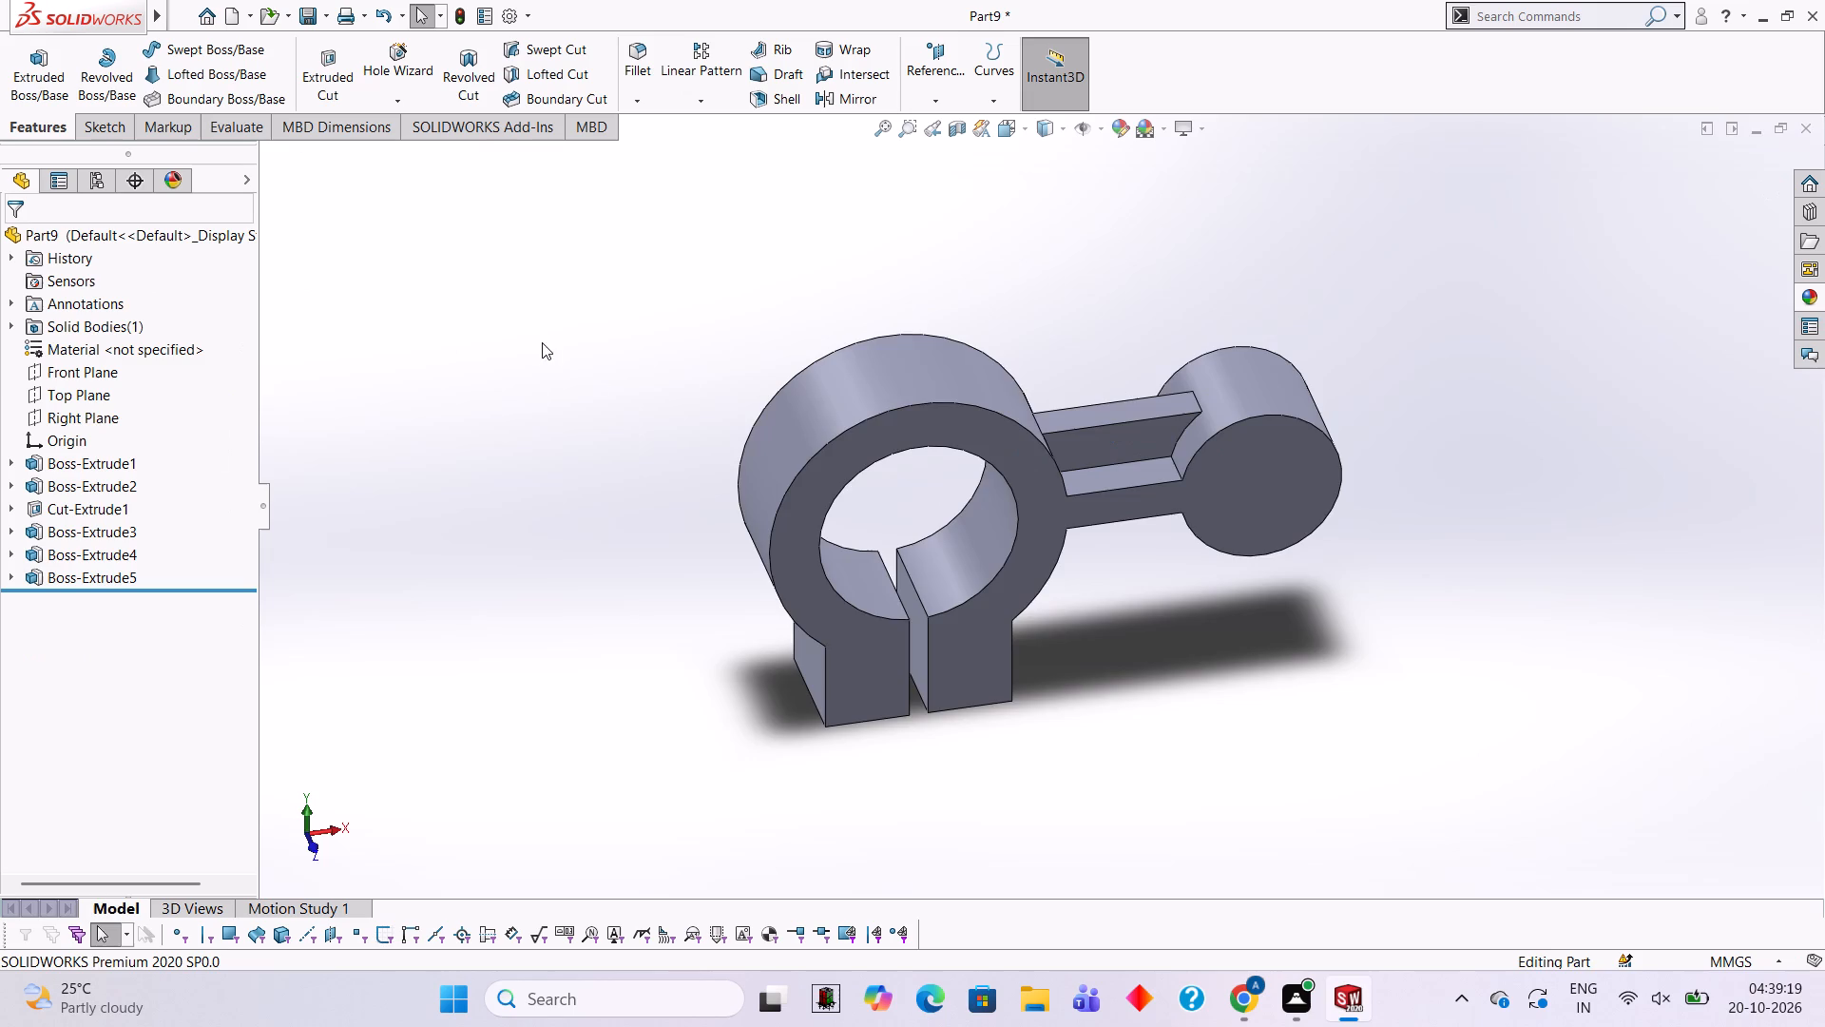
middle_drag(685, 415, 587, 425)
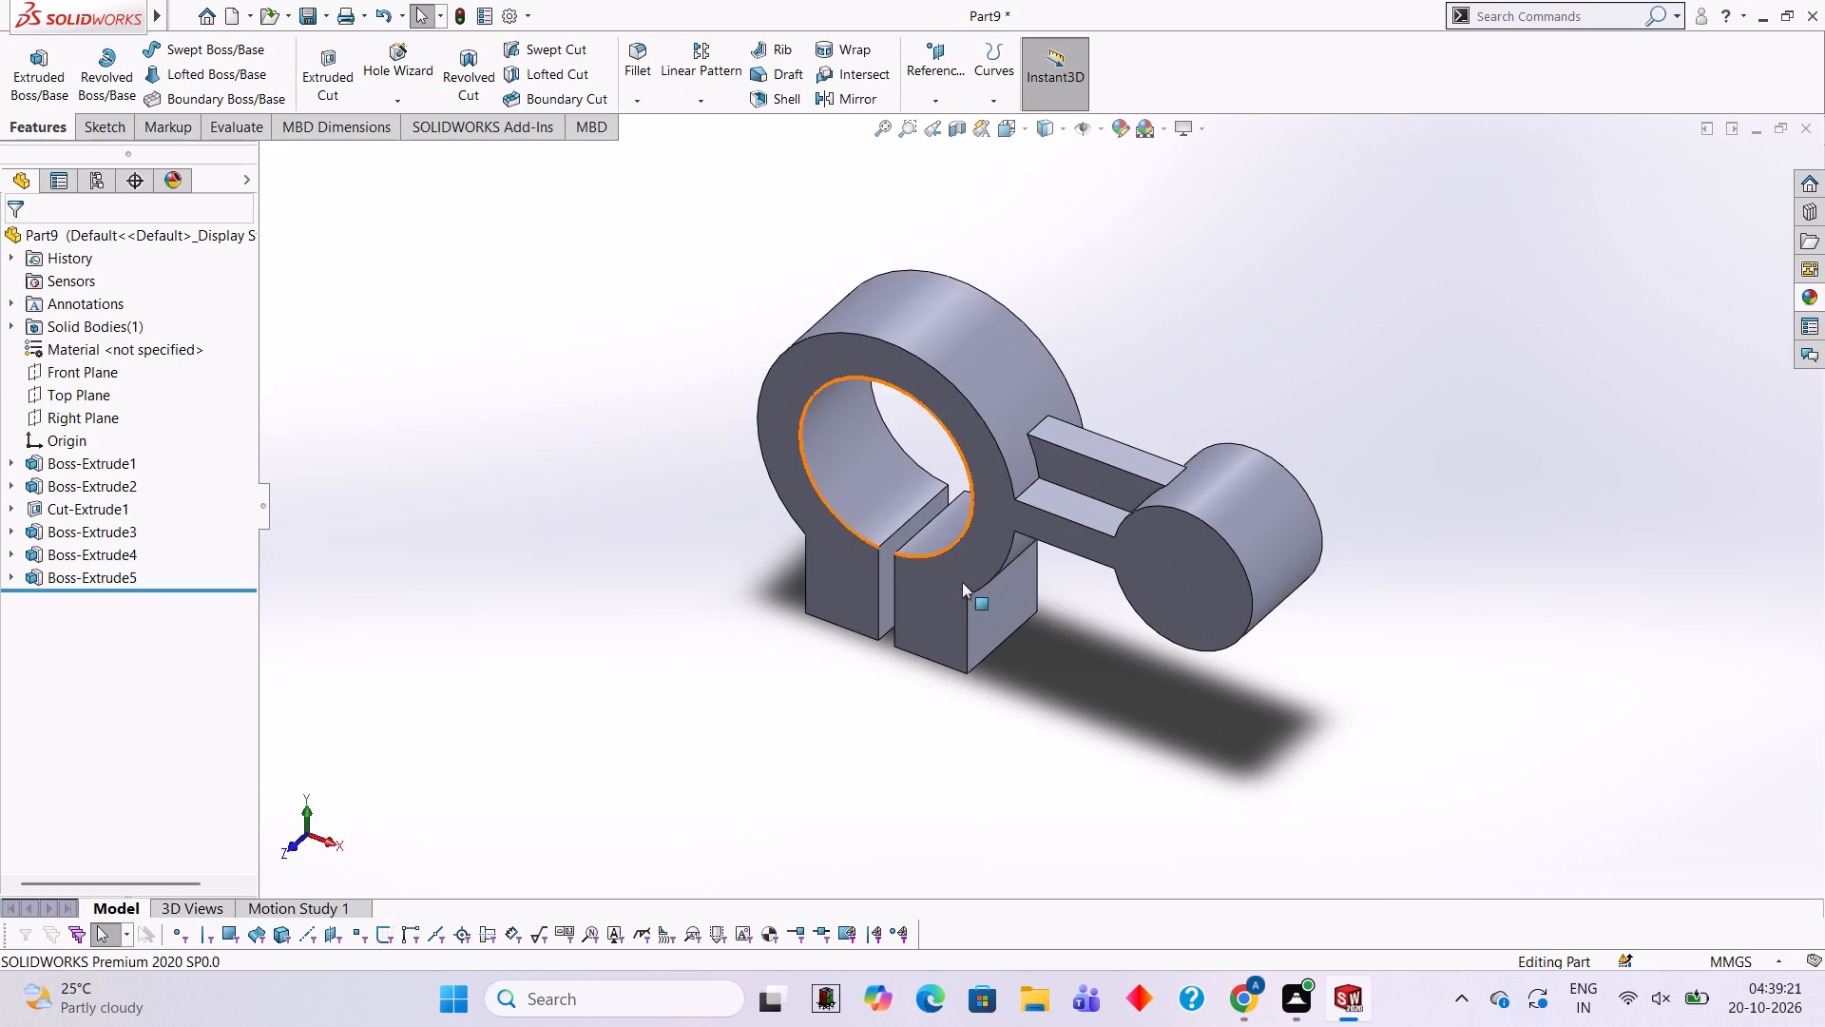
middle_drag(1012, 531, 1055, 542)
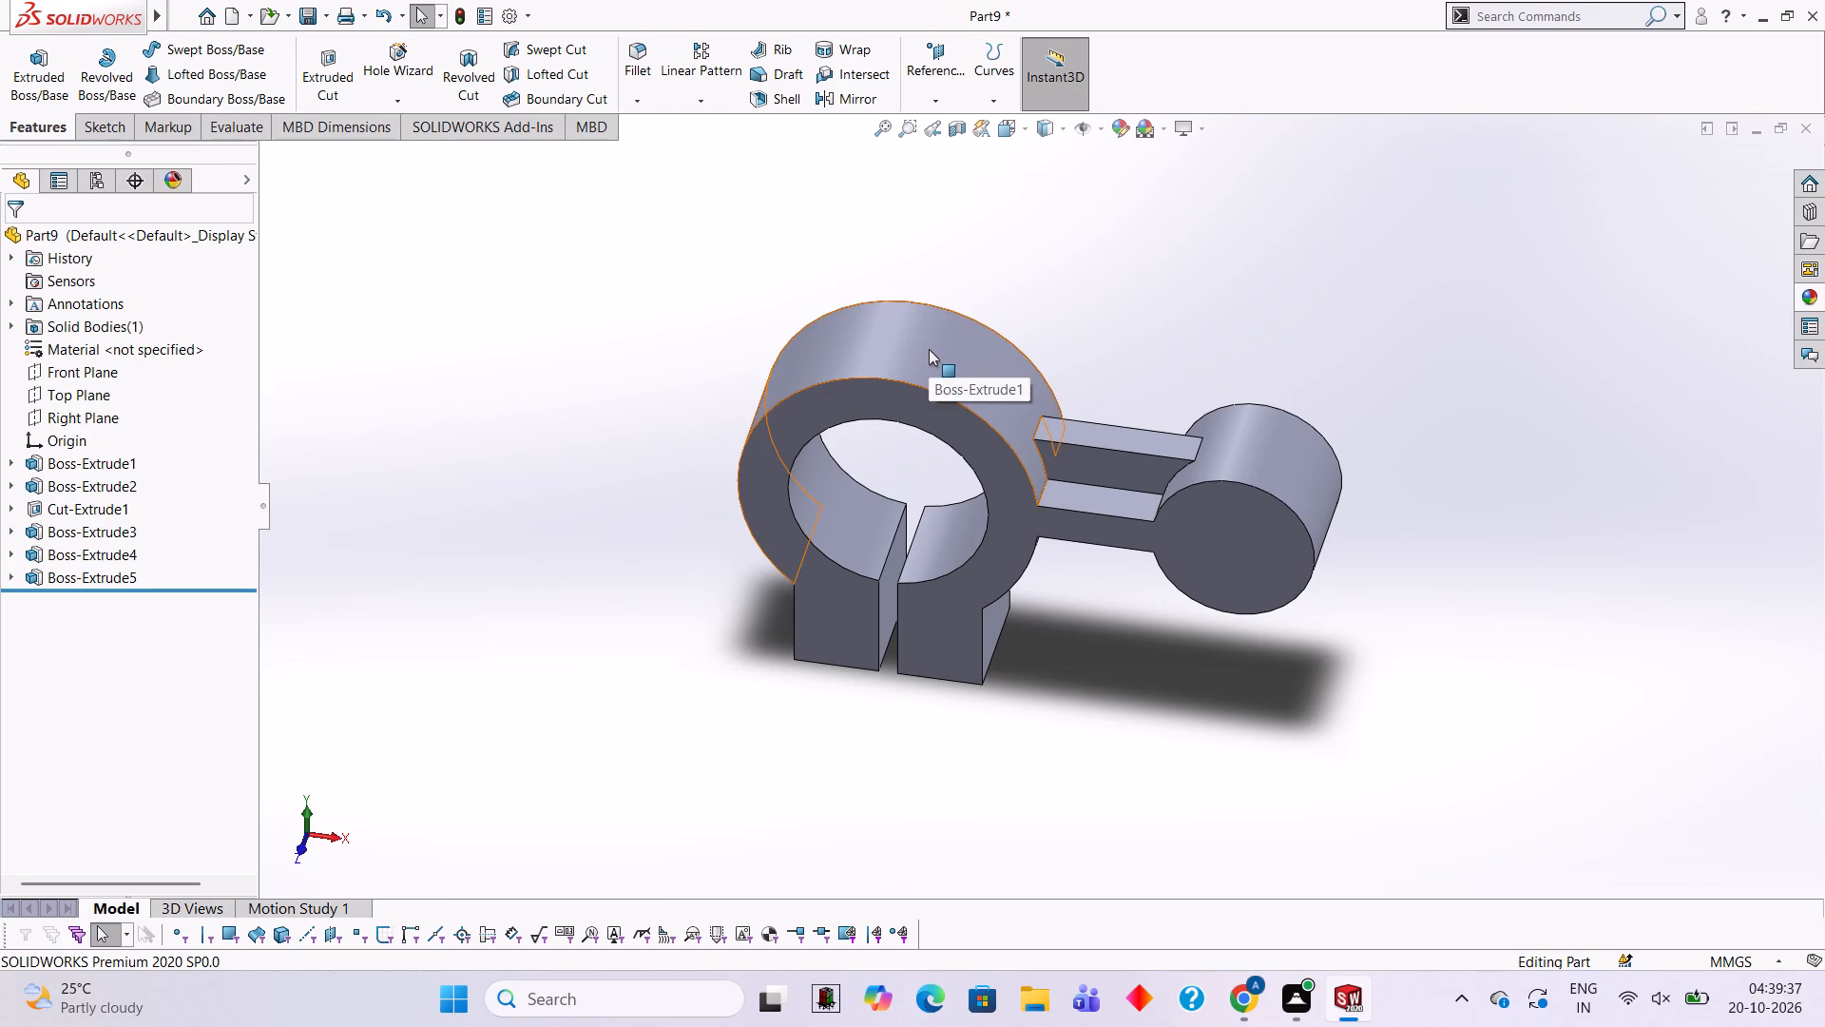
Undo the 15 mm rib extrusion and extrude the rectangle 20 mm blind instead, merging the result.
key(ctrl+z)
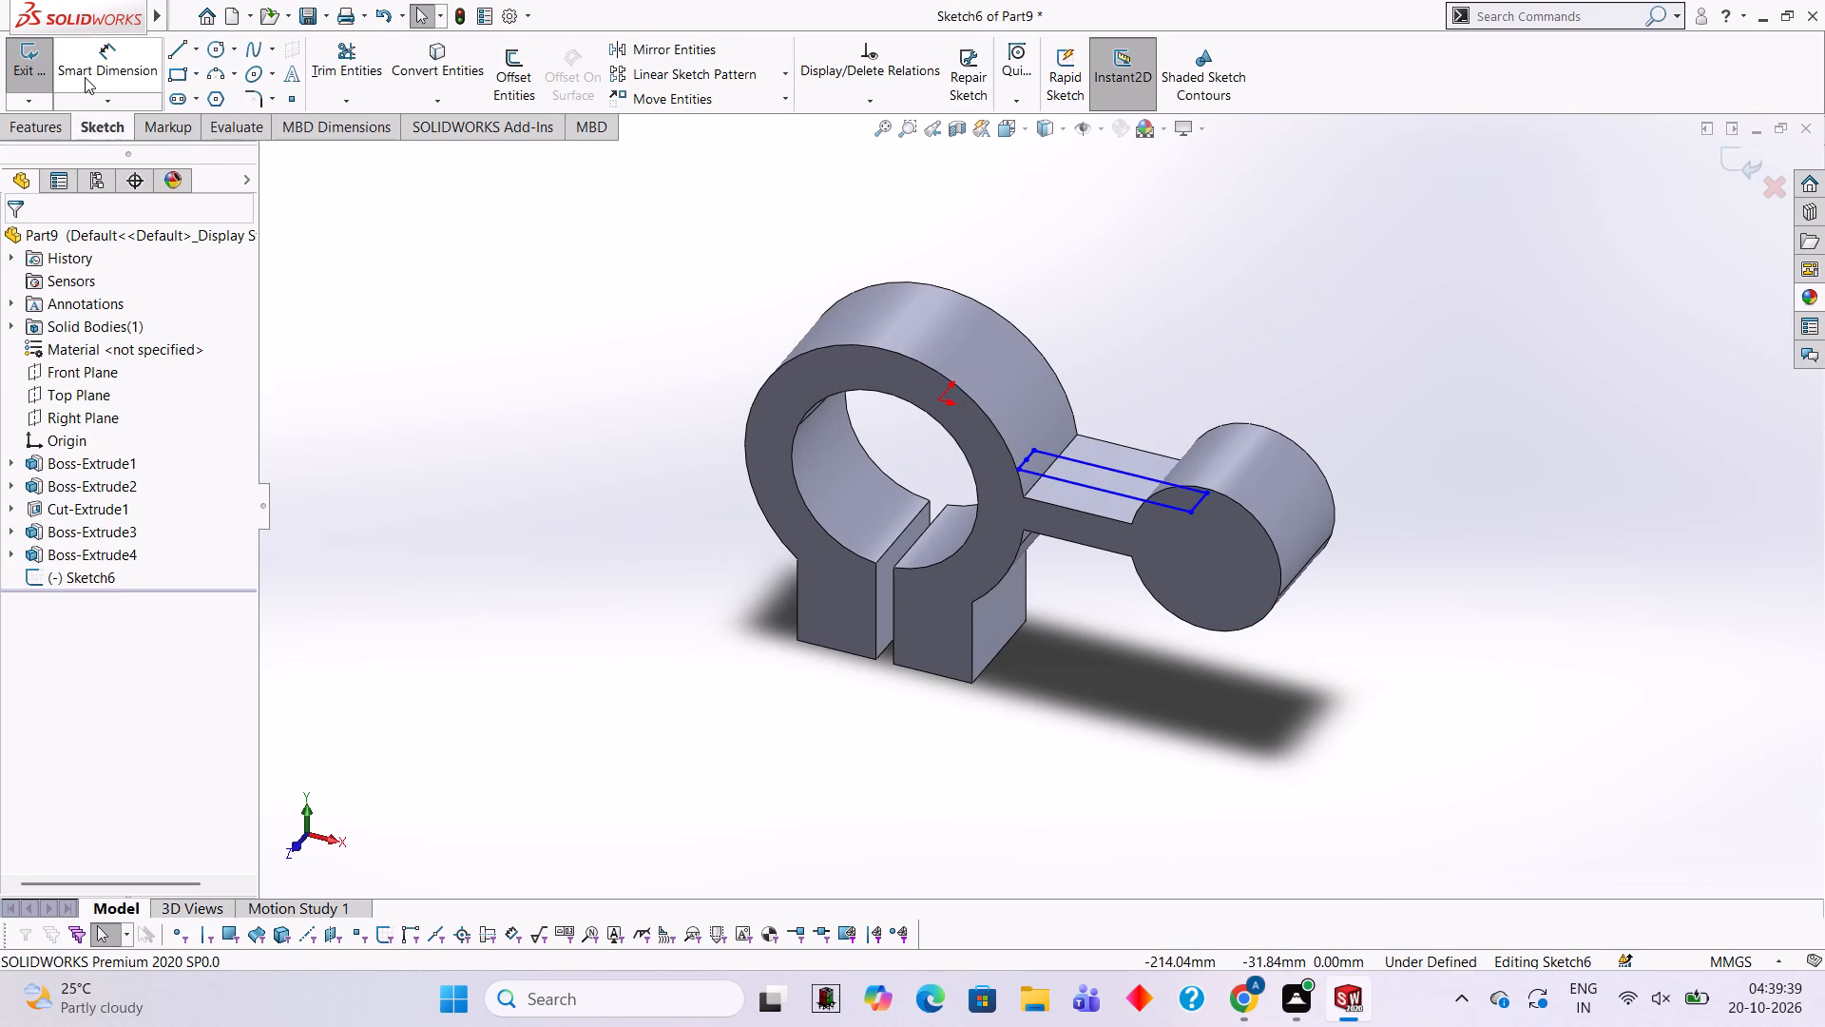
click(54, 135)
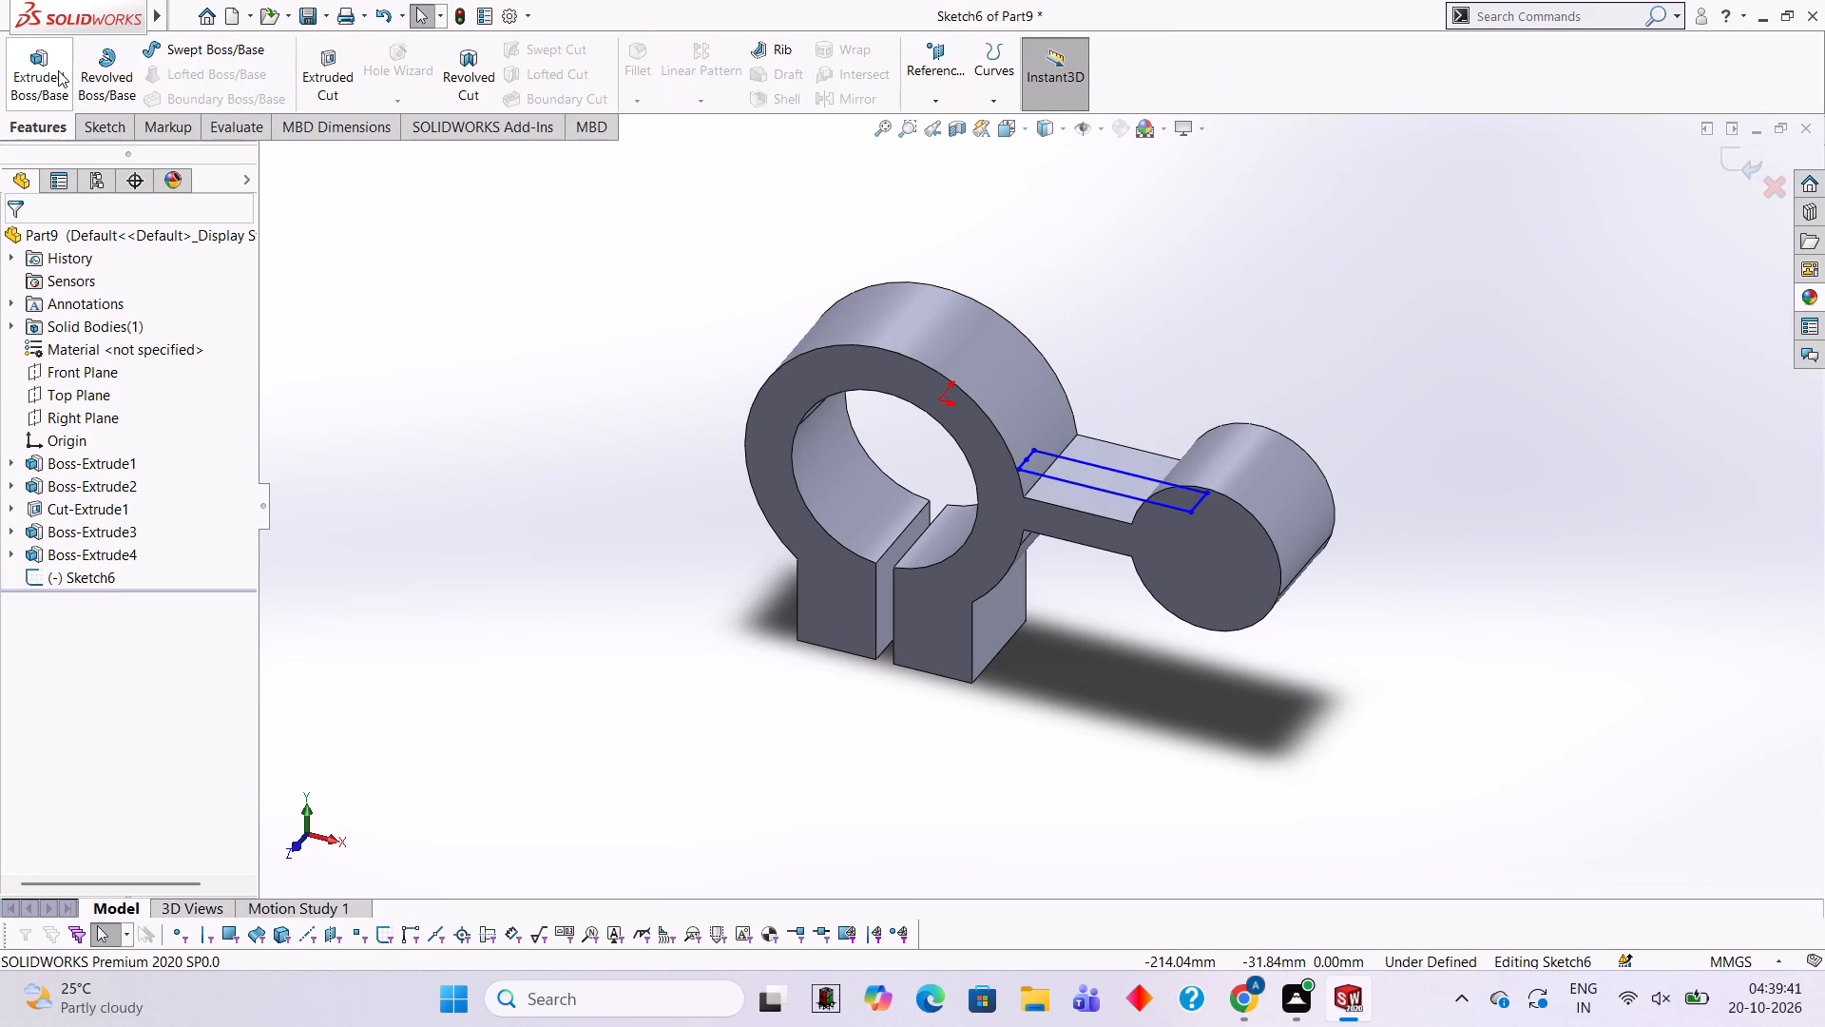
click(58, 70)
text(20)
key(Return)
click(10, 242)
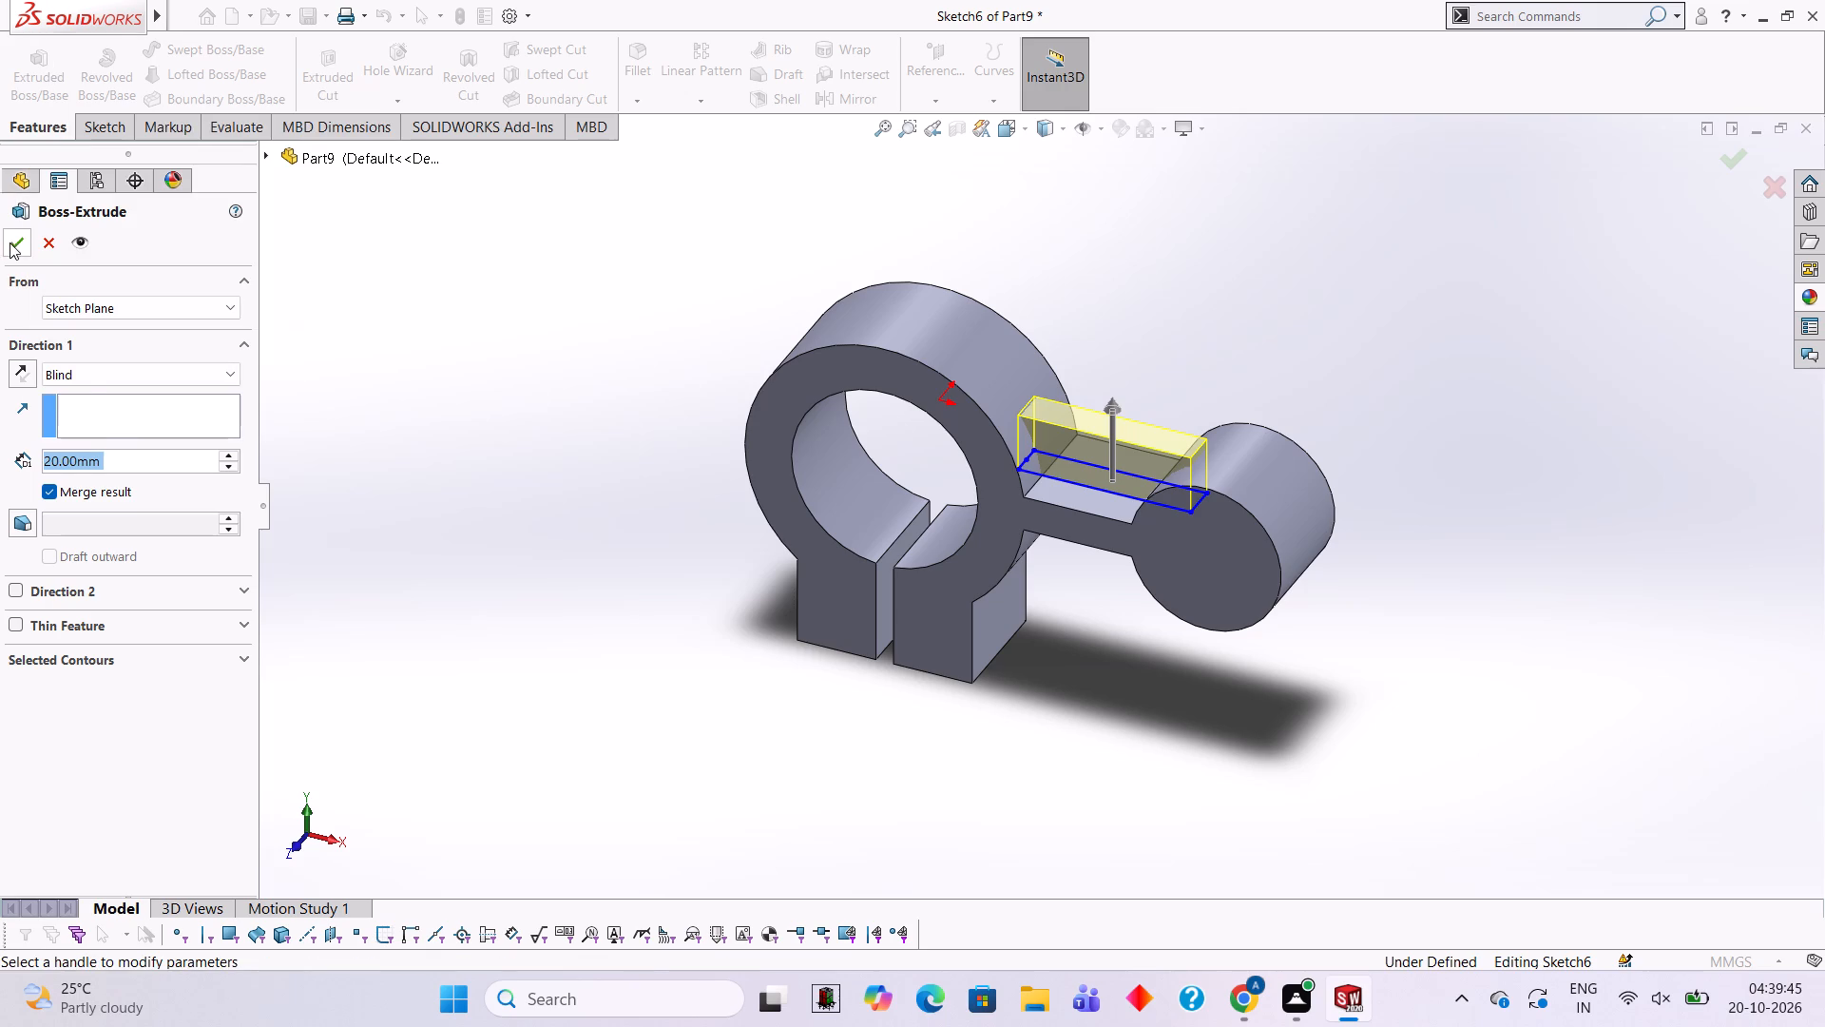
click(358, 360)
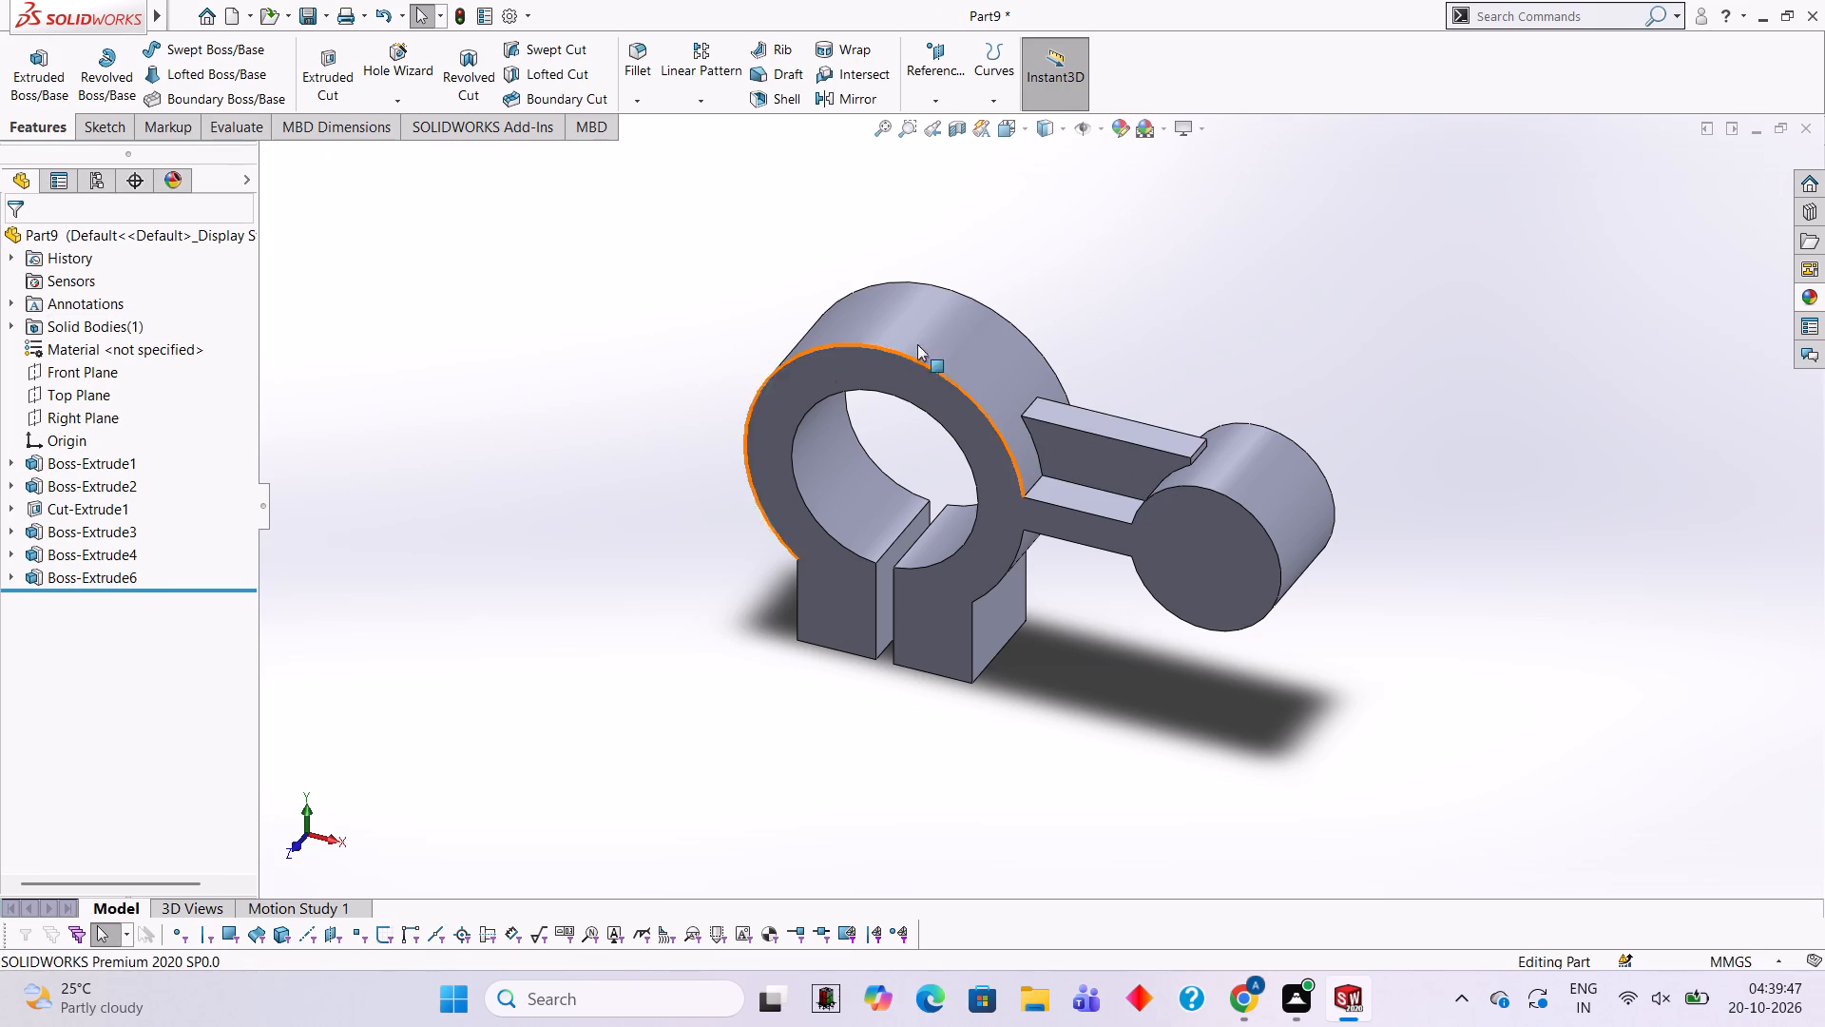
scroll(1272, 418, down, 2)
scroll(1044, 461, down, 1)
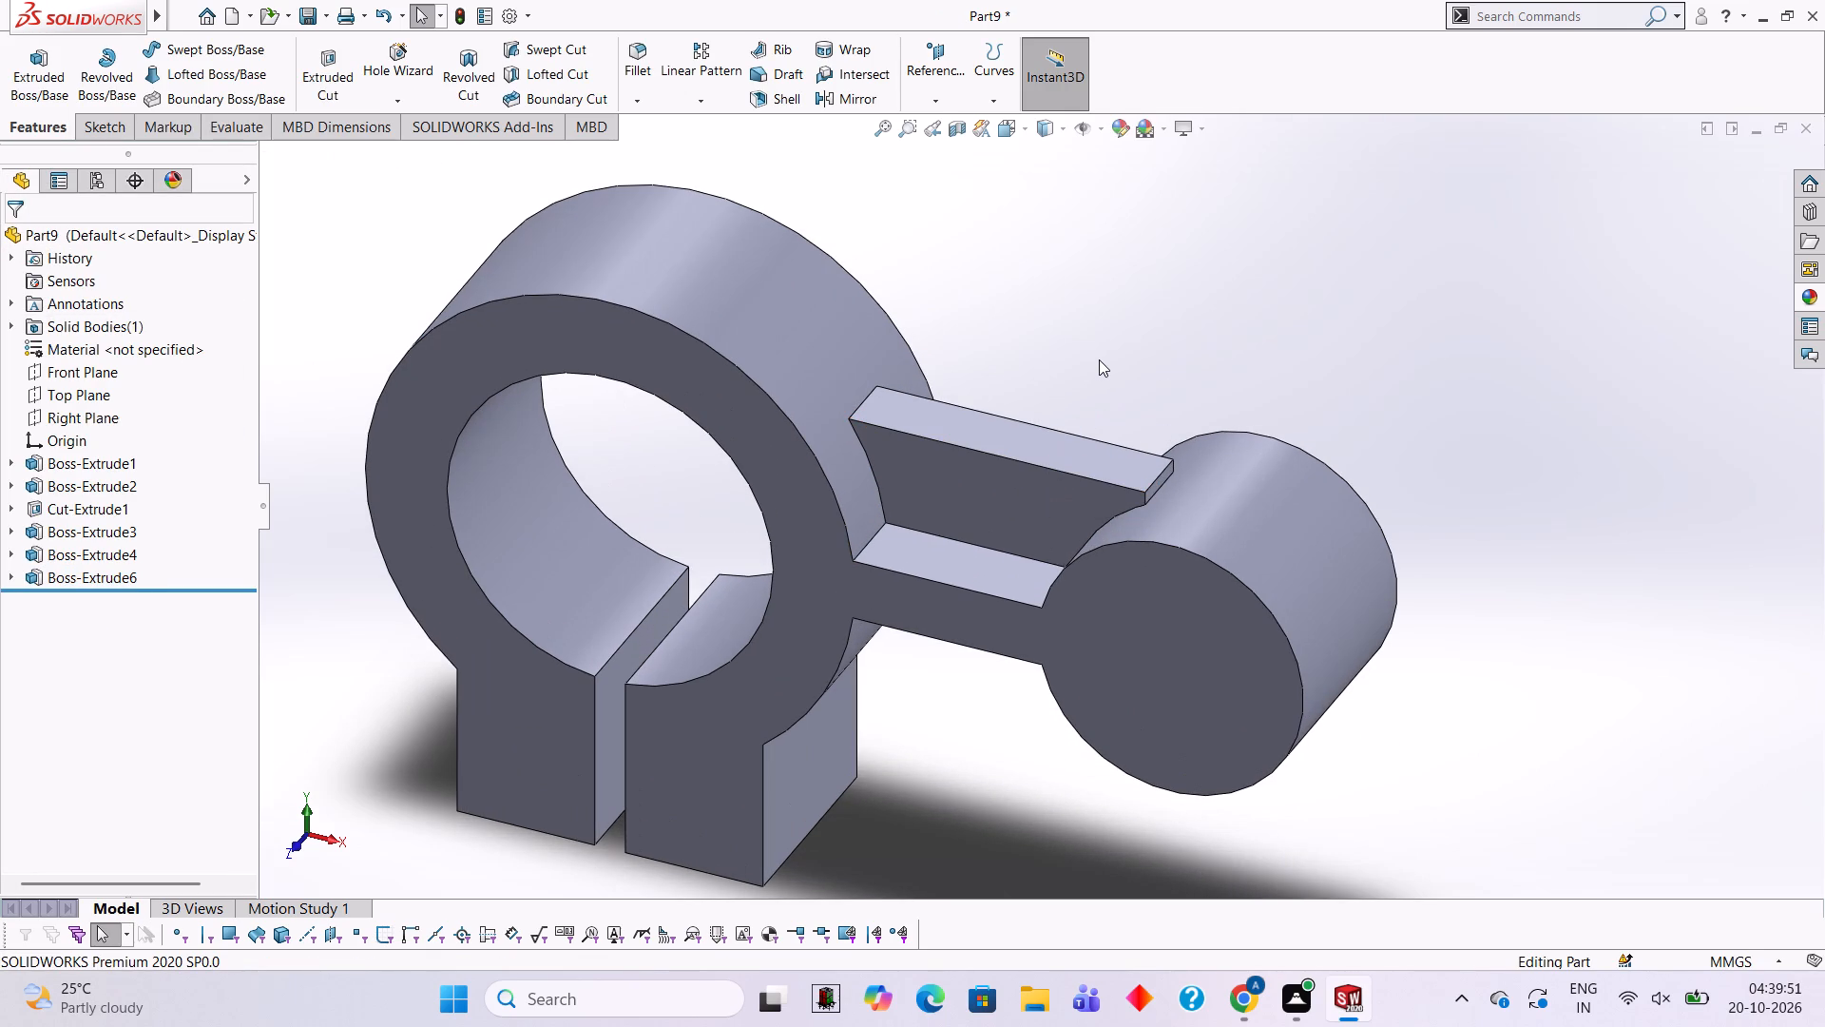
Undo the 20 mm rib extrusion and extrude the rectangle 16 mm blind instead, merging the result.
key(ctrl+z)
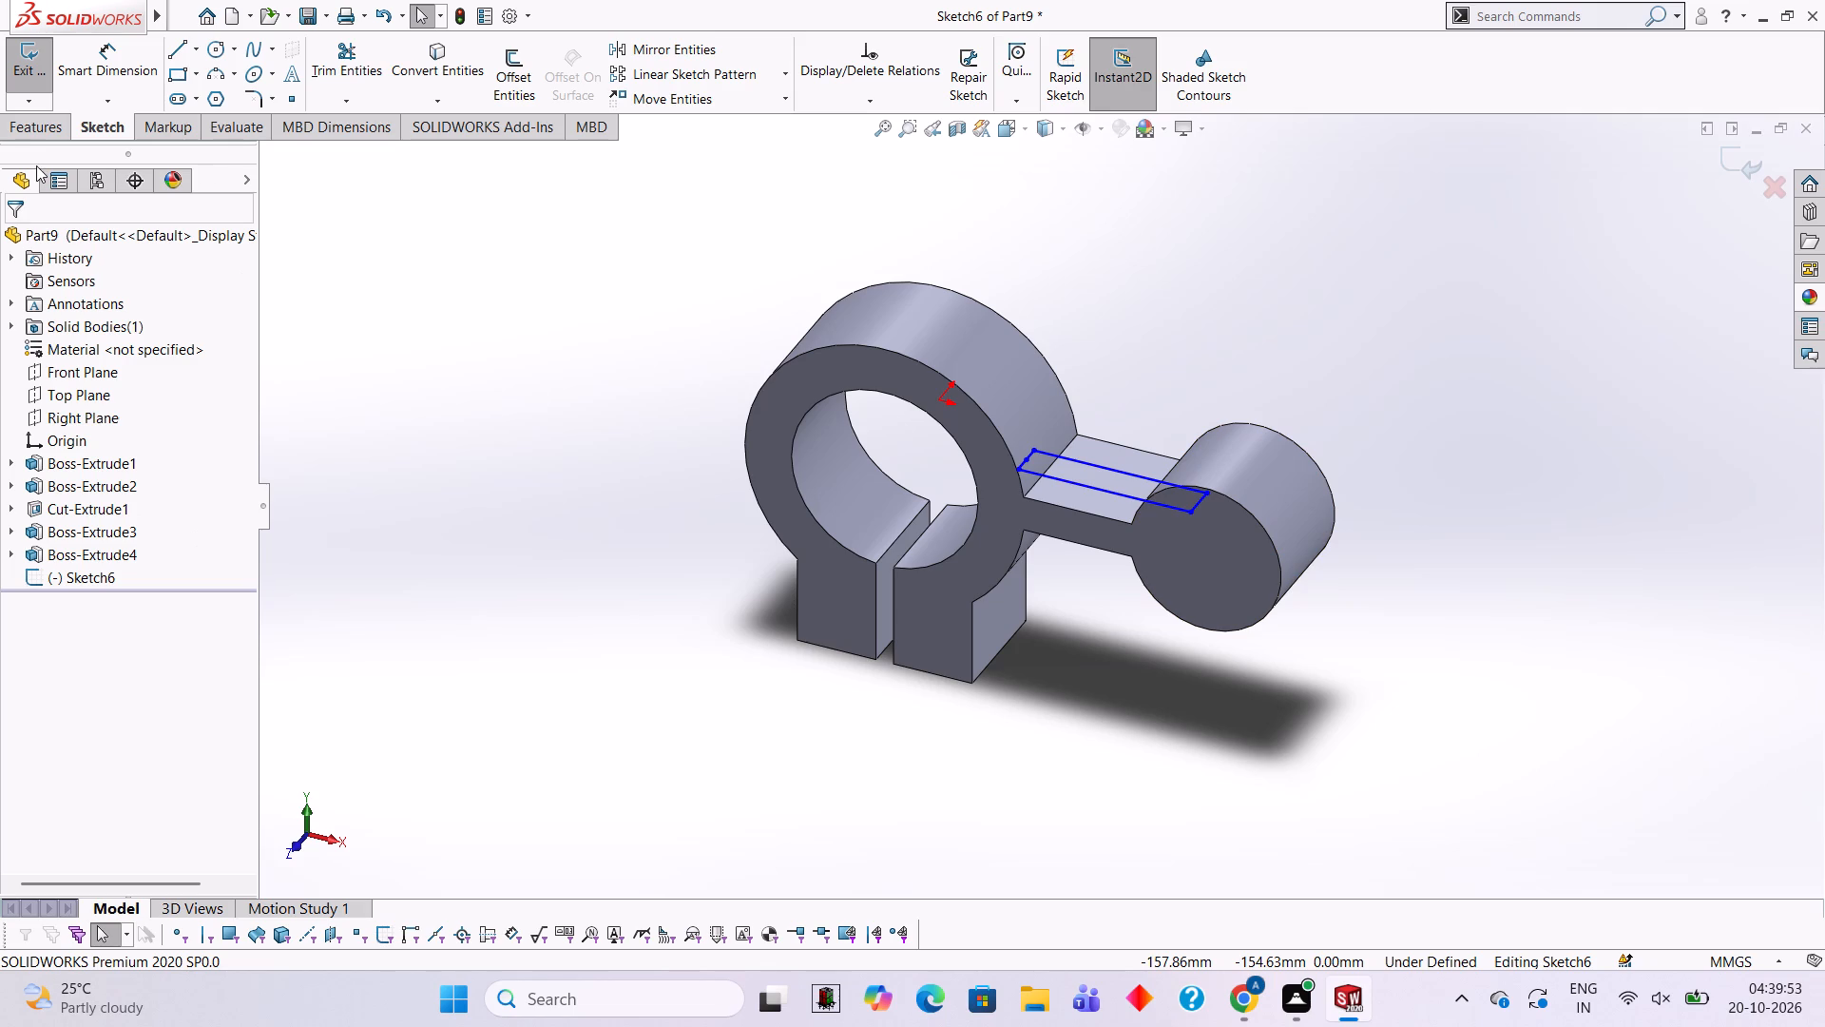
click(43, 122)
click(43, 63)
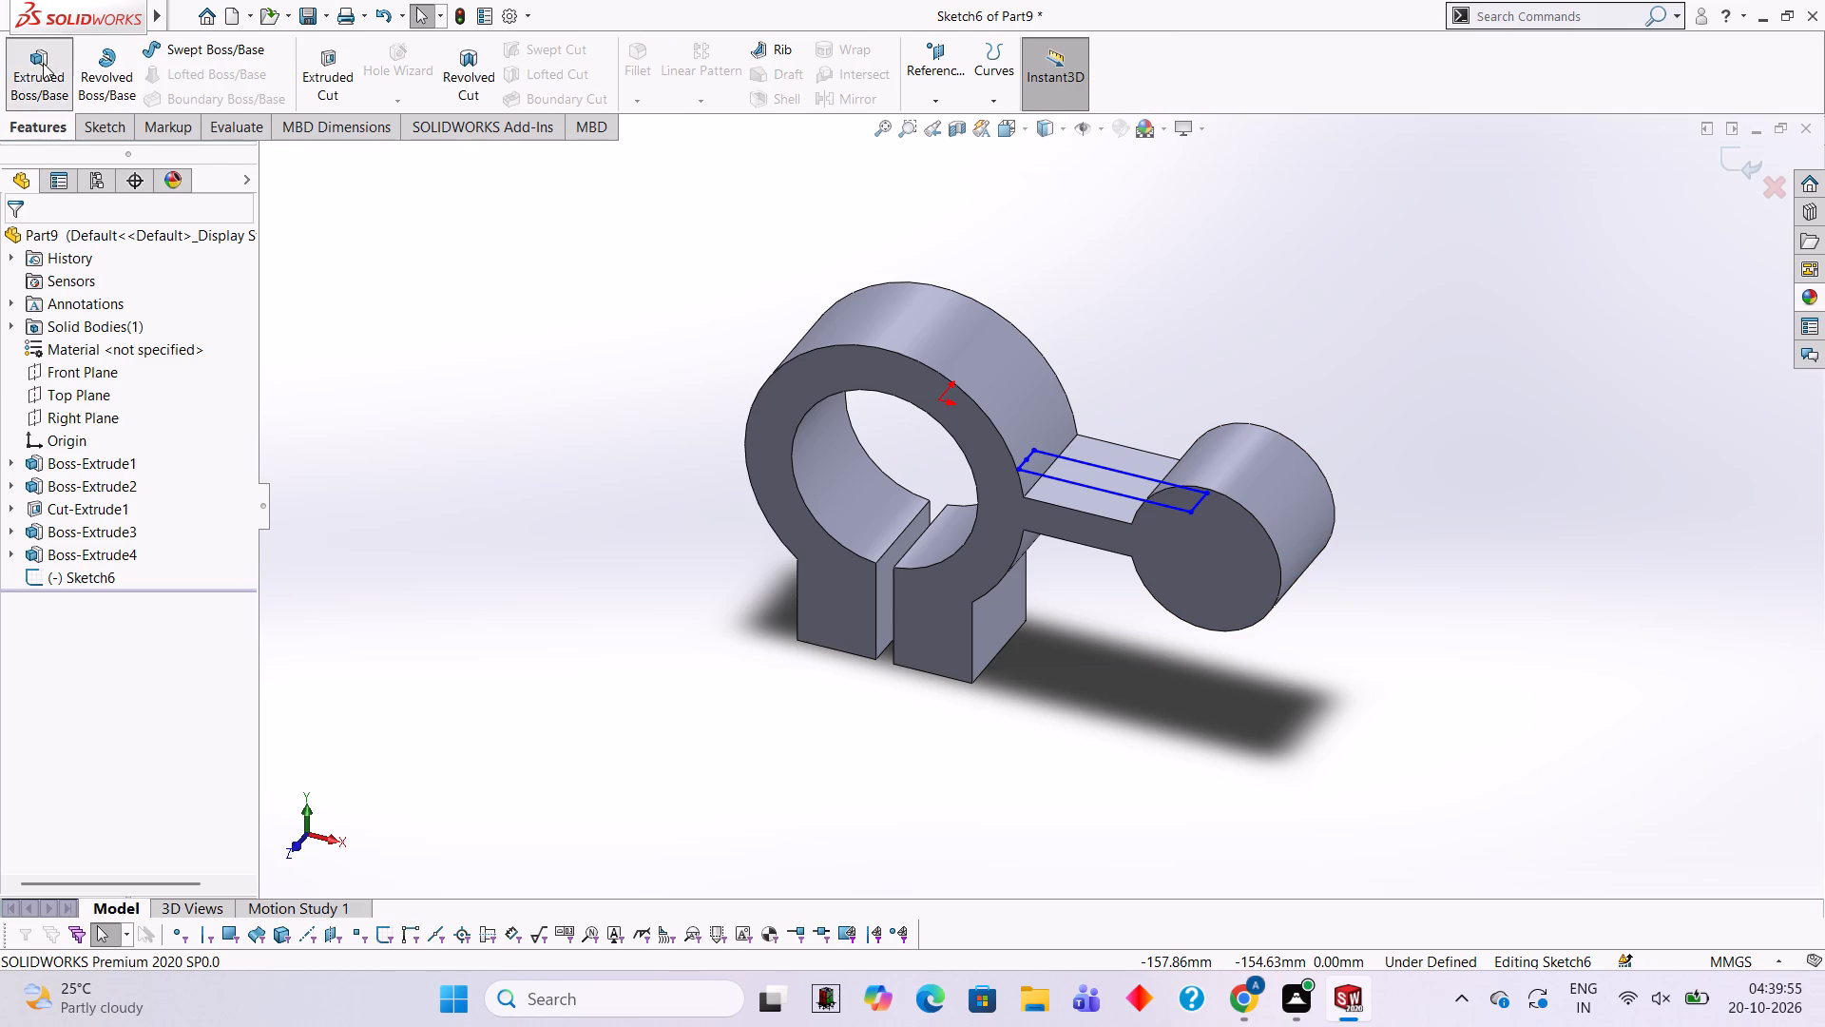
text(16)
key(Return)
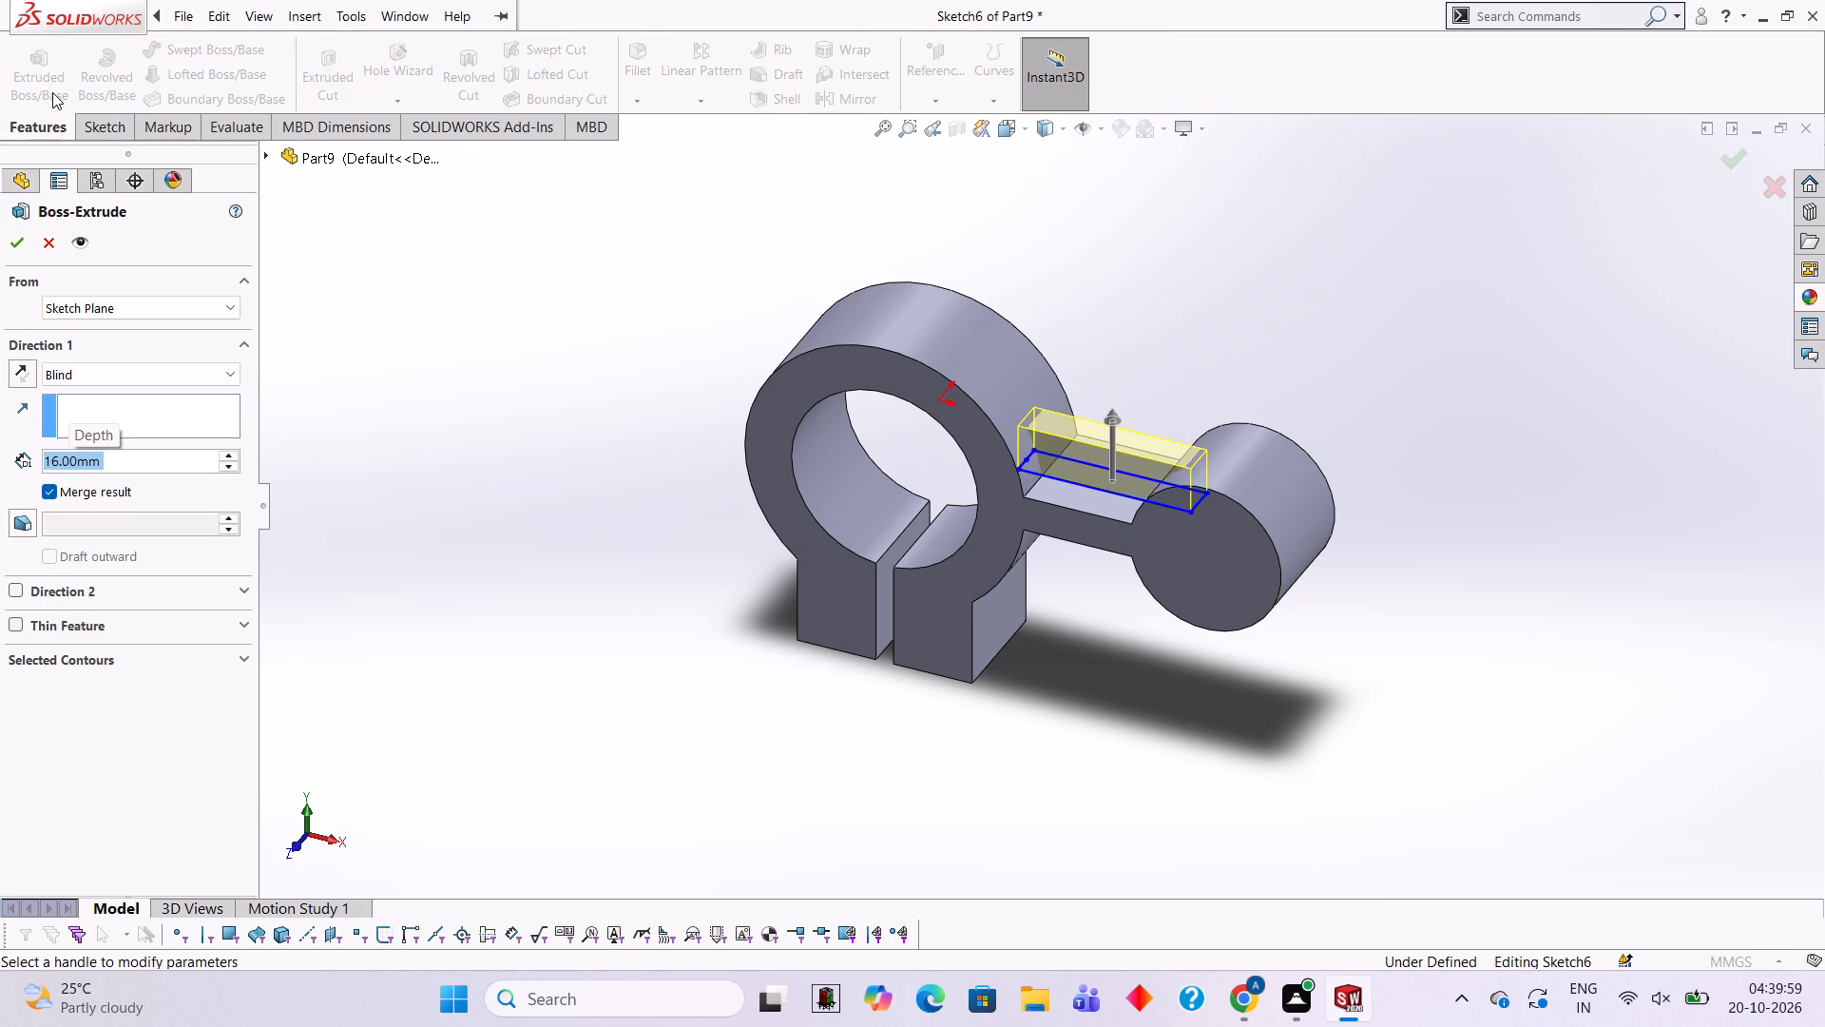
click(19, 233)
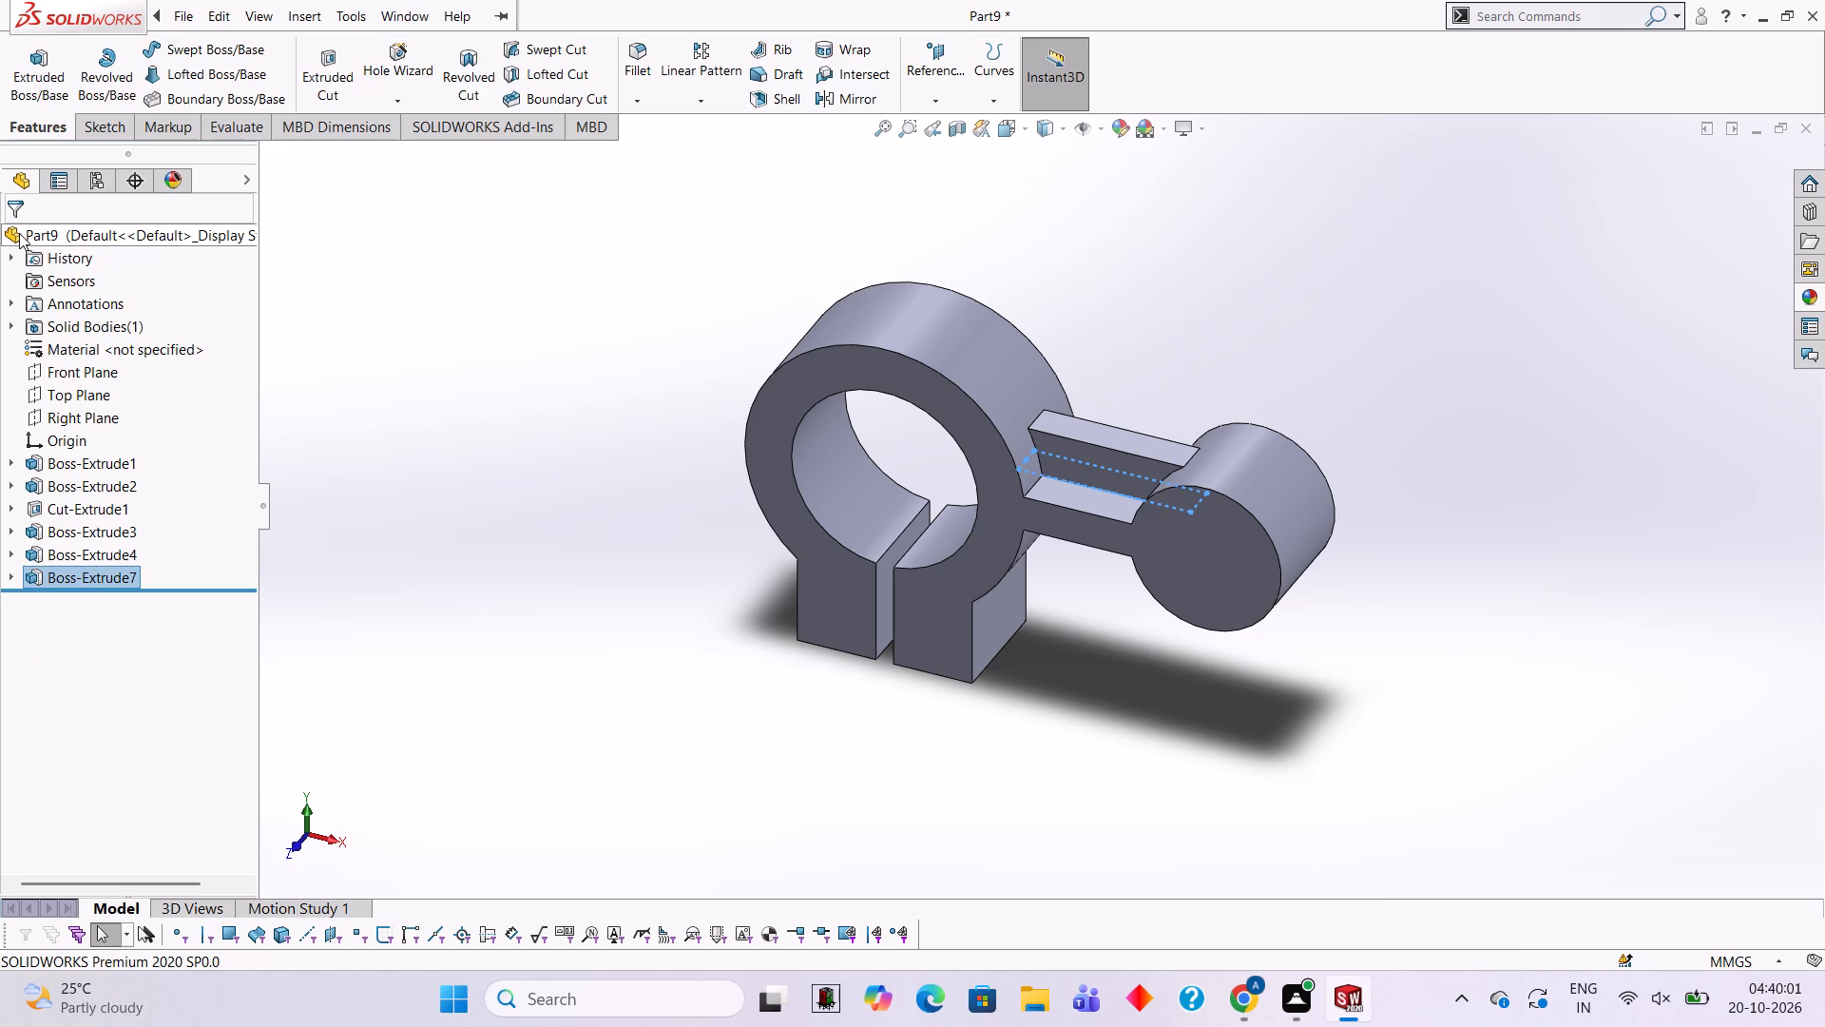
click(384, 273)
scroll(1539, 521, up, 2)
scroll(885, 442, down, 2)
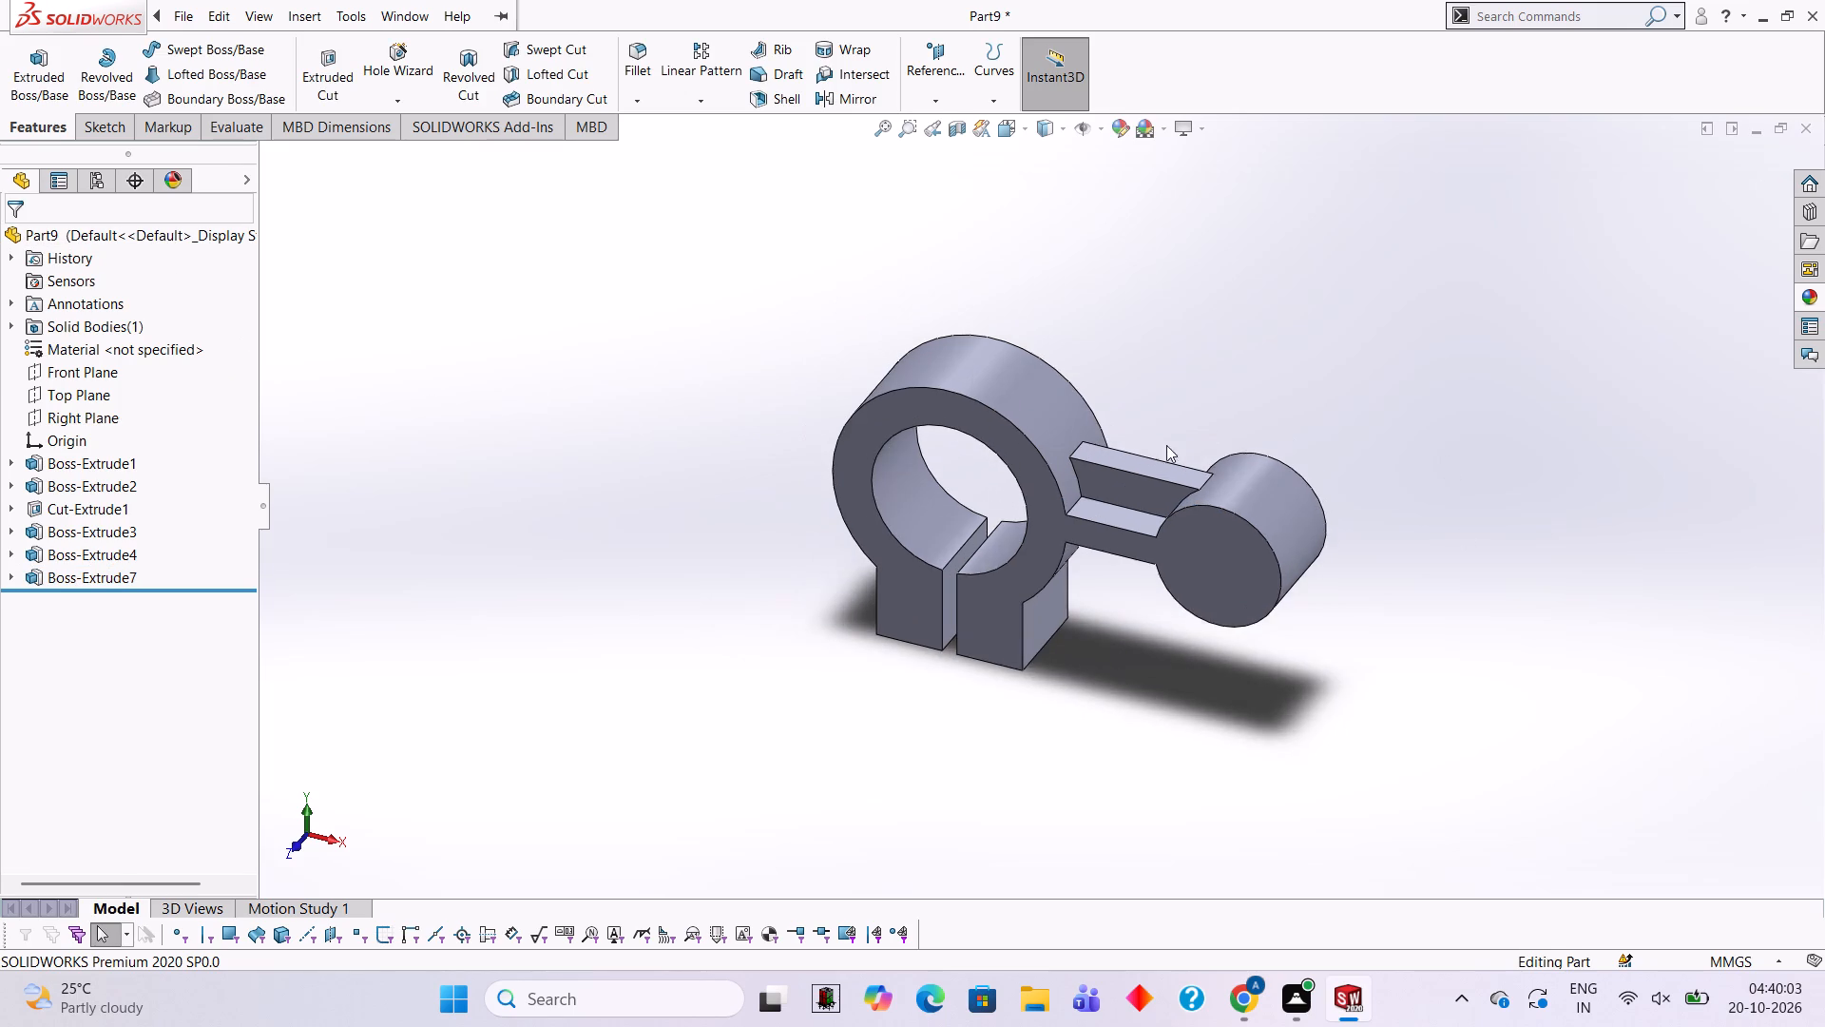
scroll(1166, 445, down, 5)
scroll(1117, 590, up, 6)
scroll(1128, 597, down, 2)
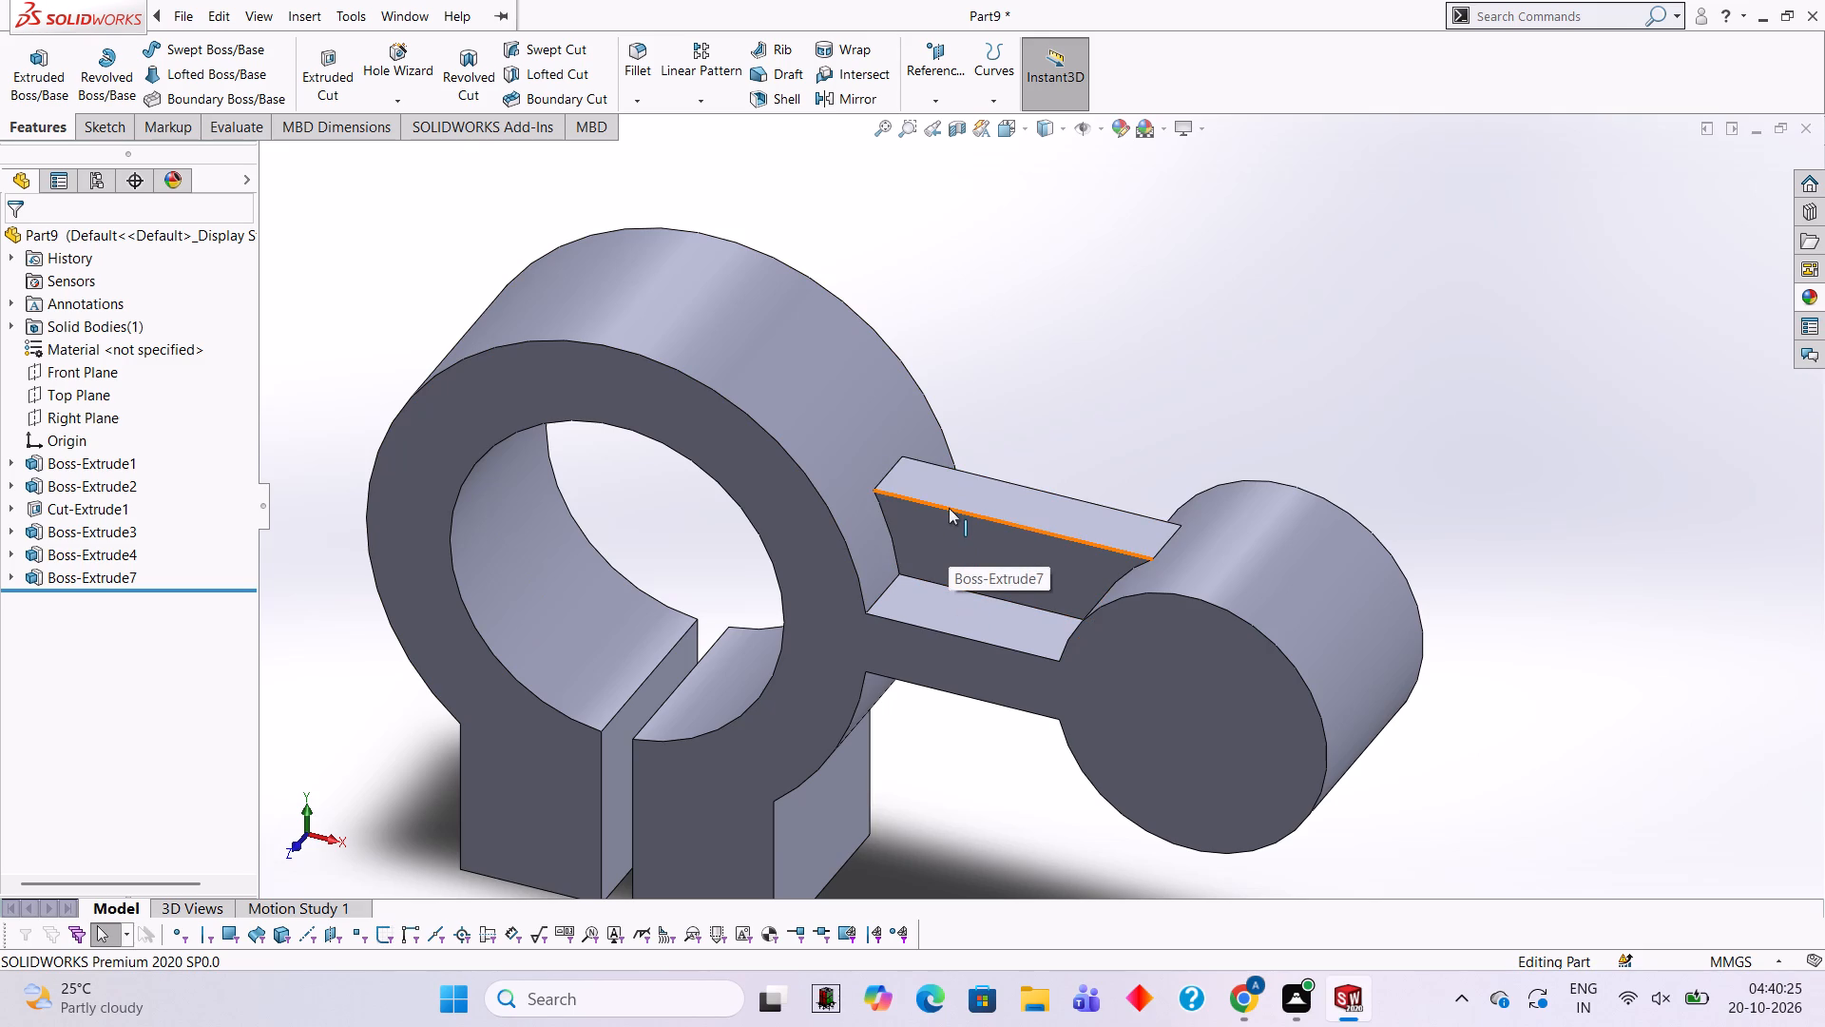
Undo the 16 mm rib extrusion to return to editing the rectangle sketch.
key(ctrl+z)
Trim away the rectangle's short end line over the cylinder, viewing the sketch face-on.
middle_drag(968, 417, 970, 569)
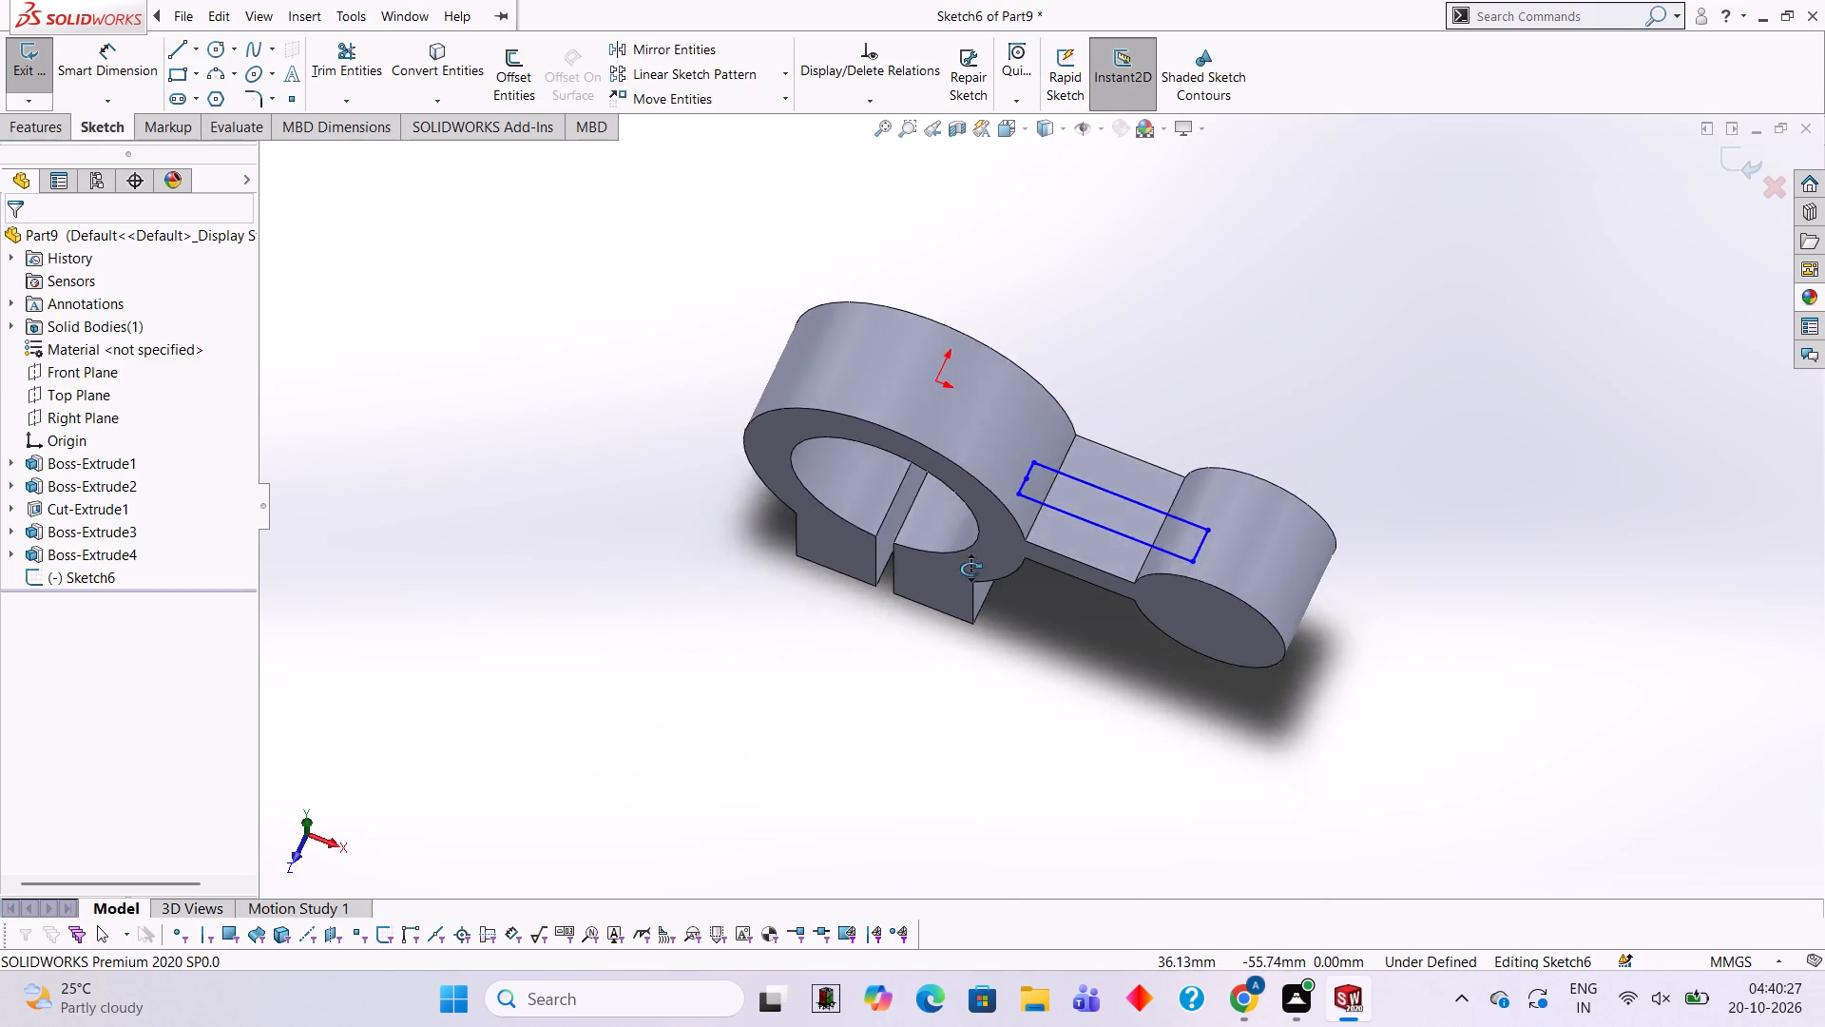
middle_drag(970, 569, 1023, 691)
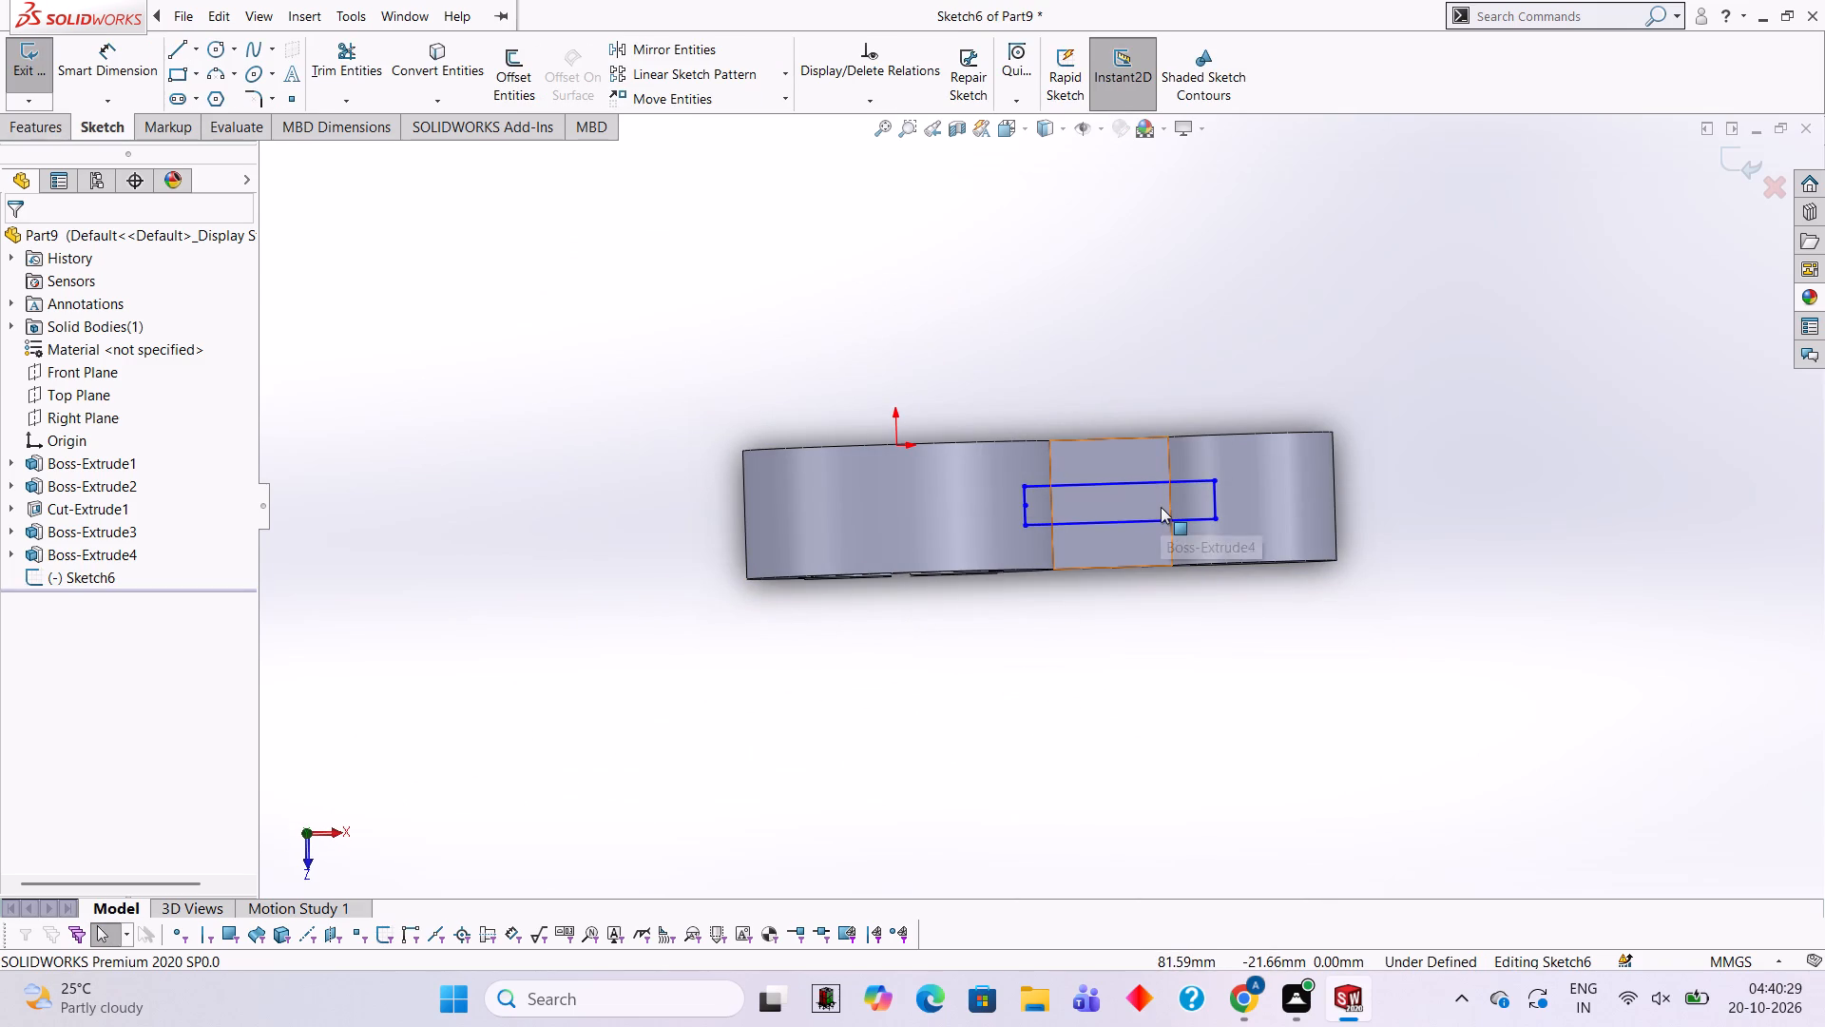
key(ctrl+8)
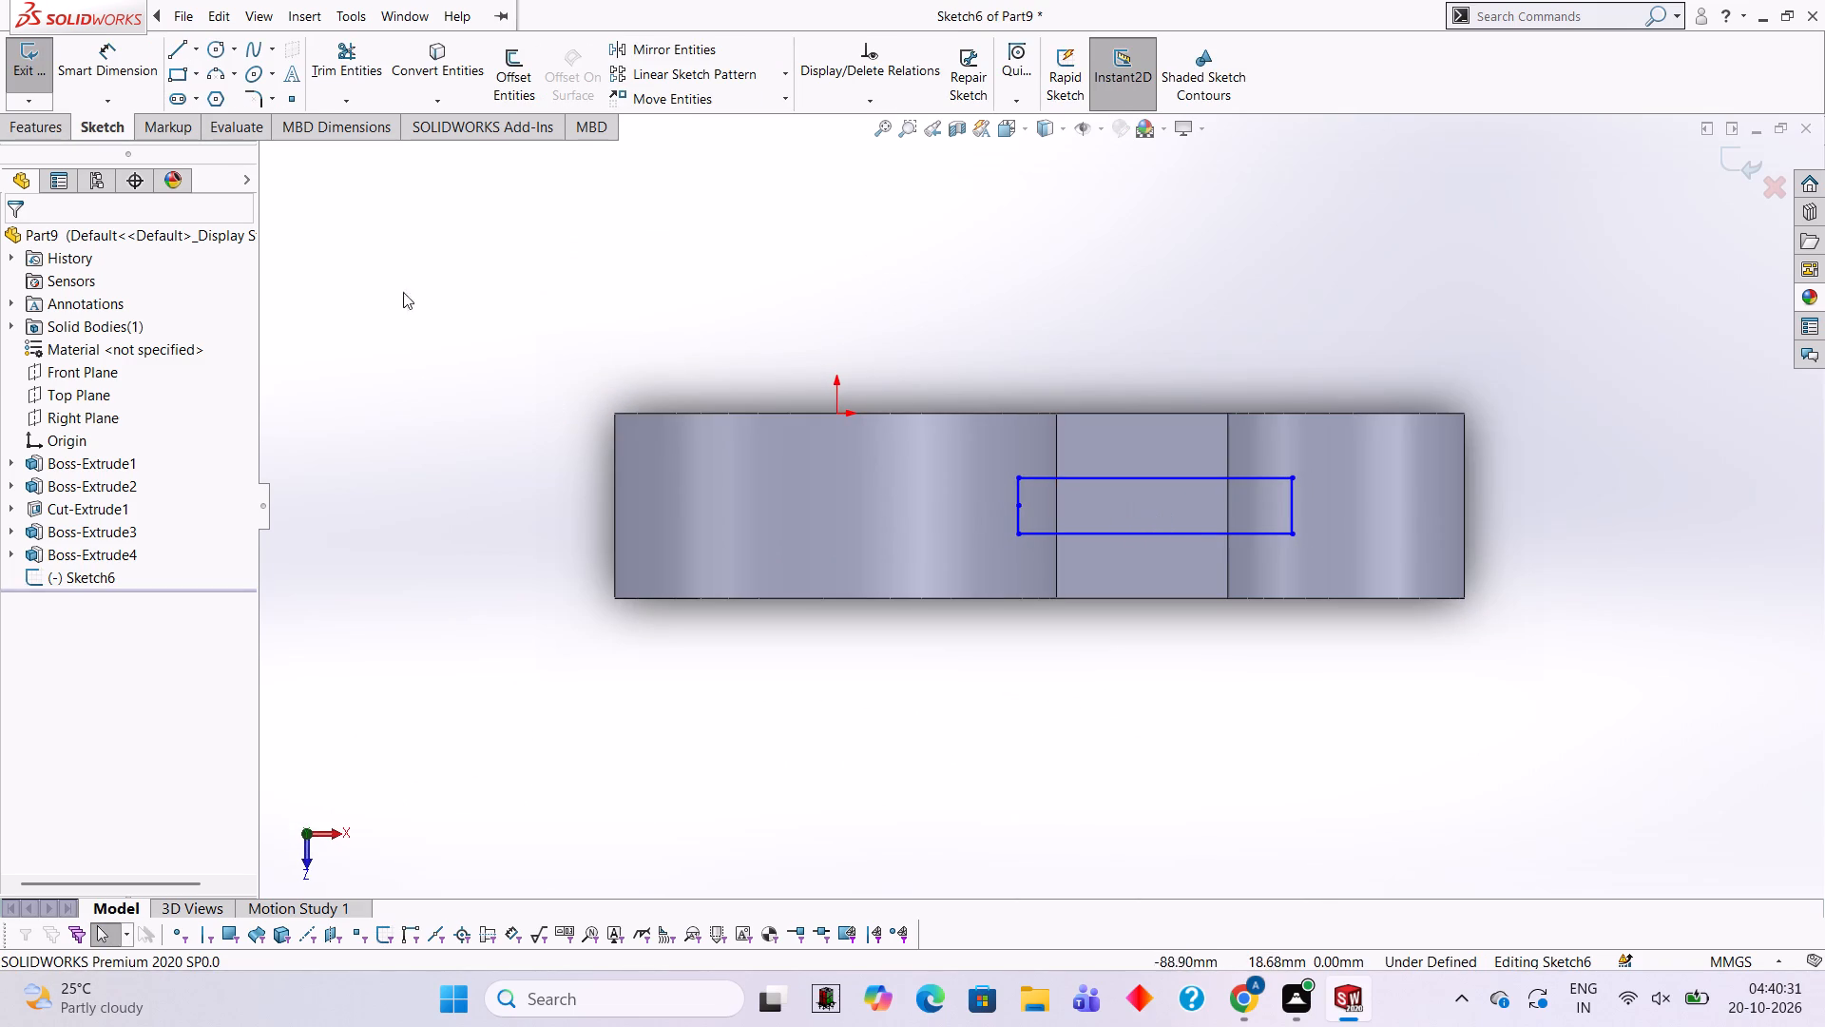
click(355, 48)
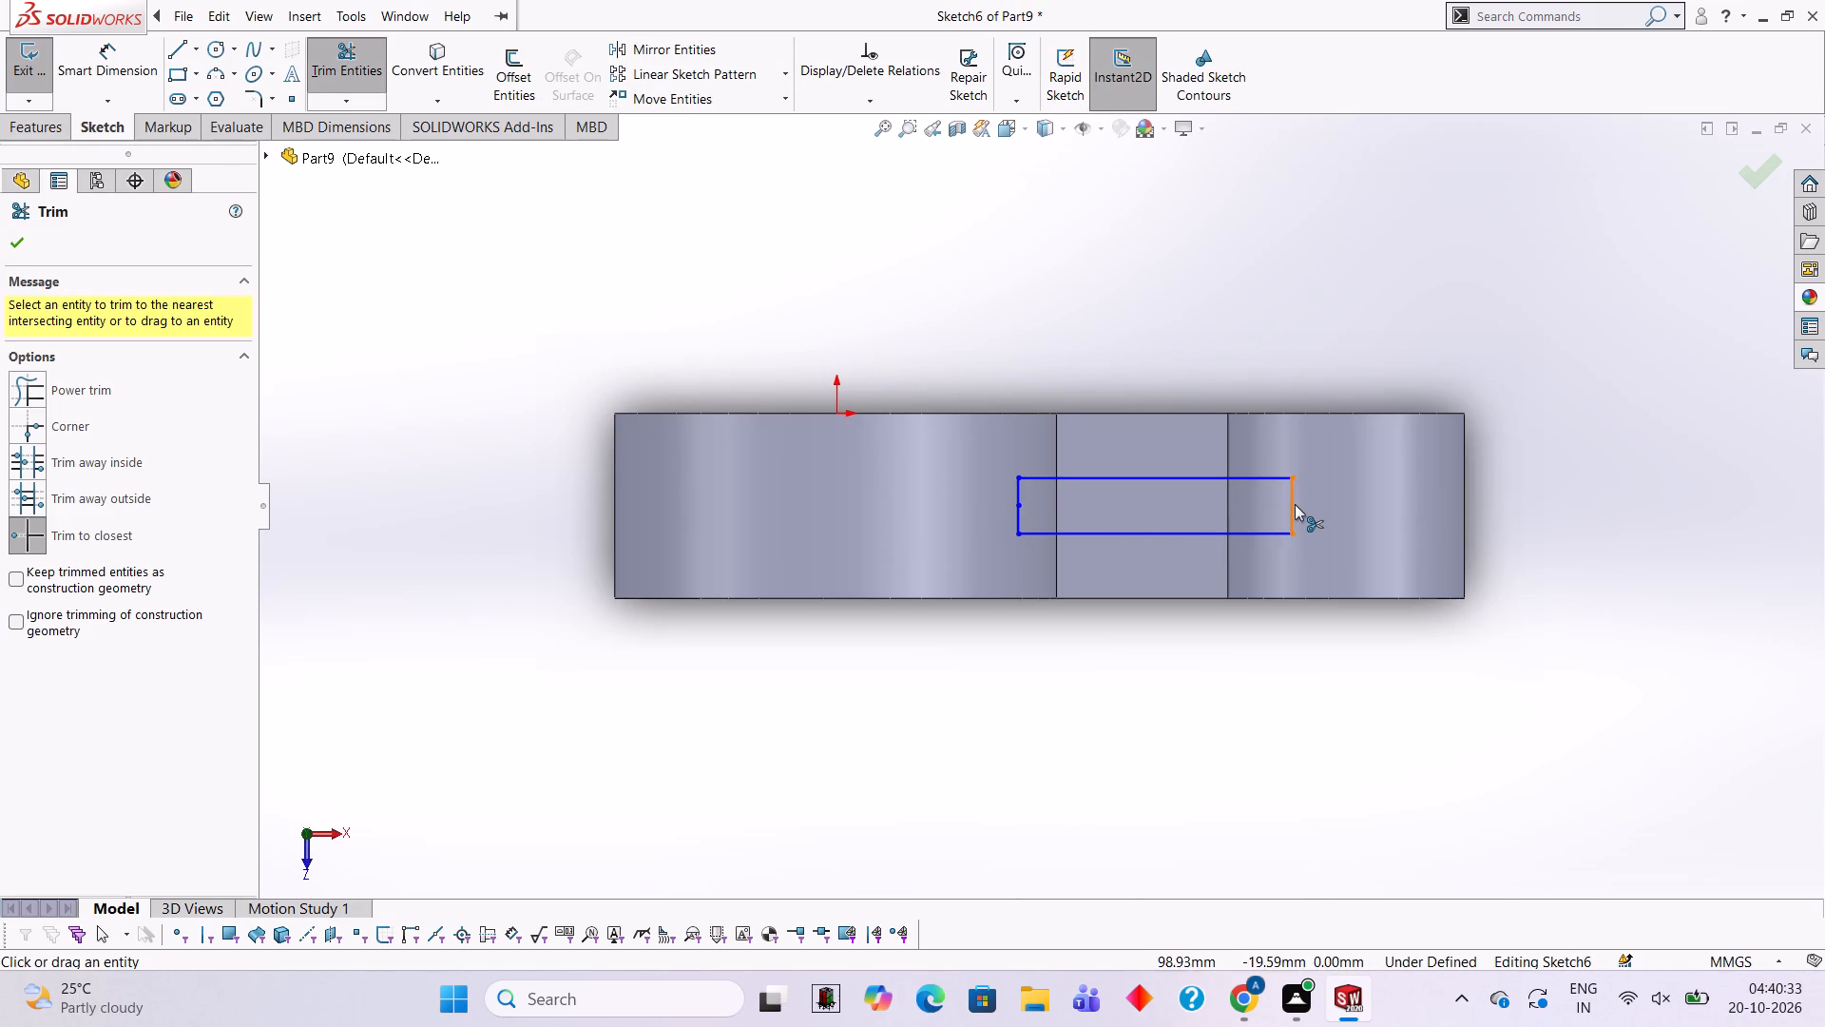
click(1294, 500)
Close the rib outline with three lines, extending it about 12 mm further over the cylinder with a 12 mm end line.
click(183, 52)
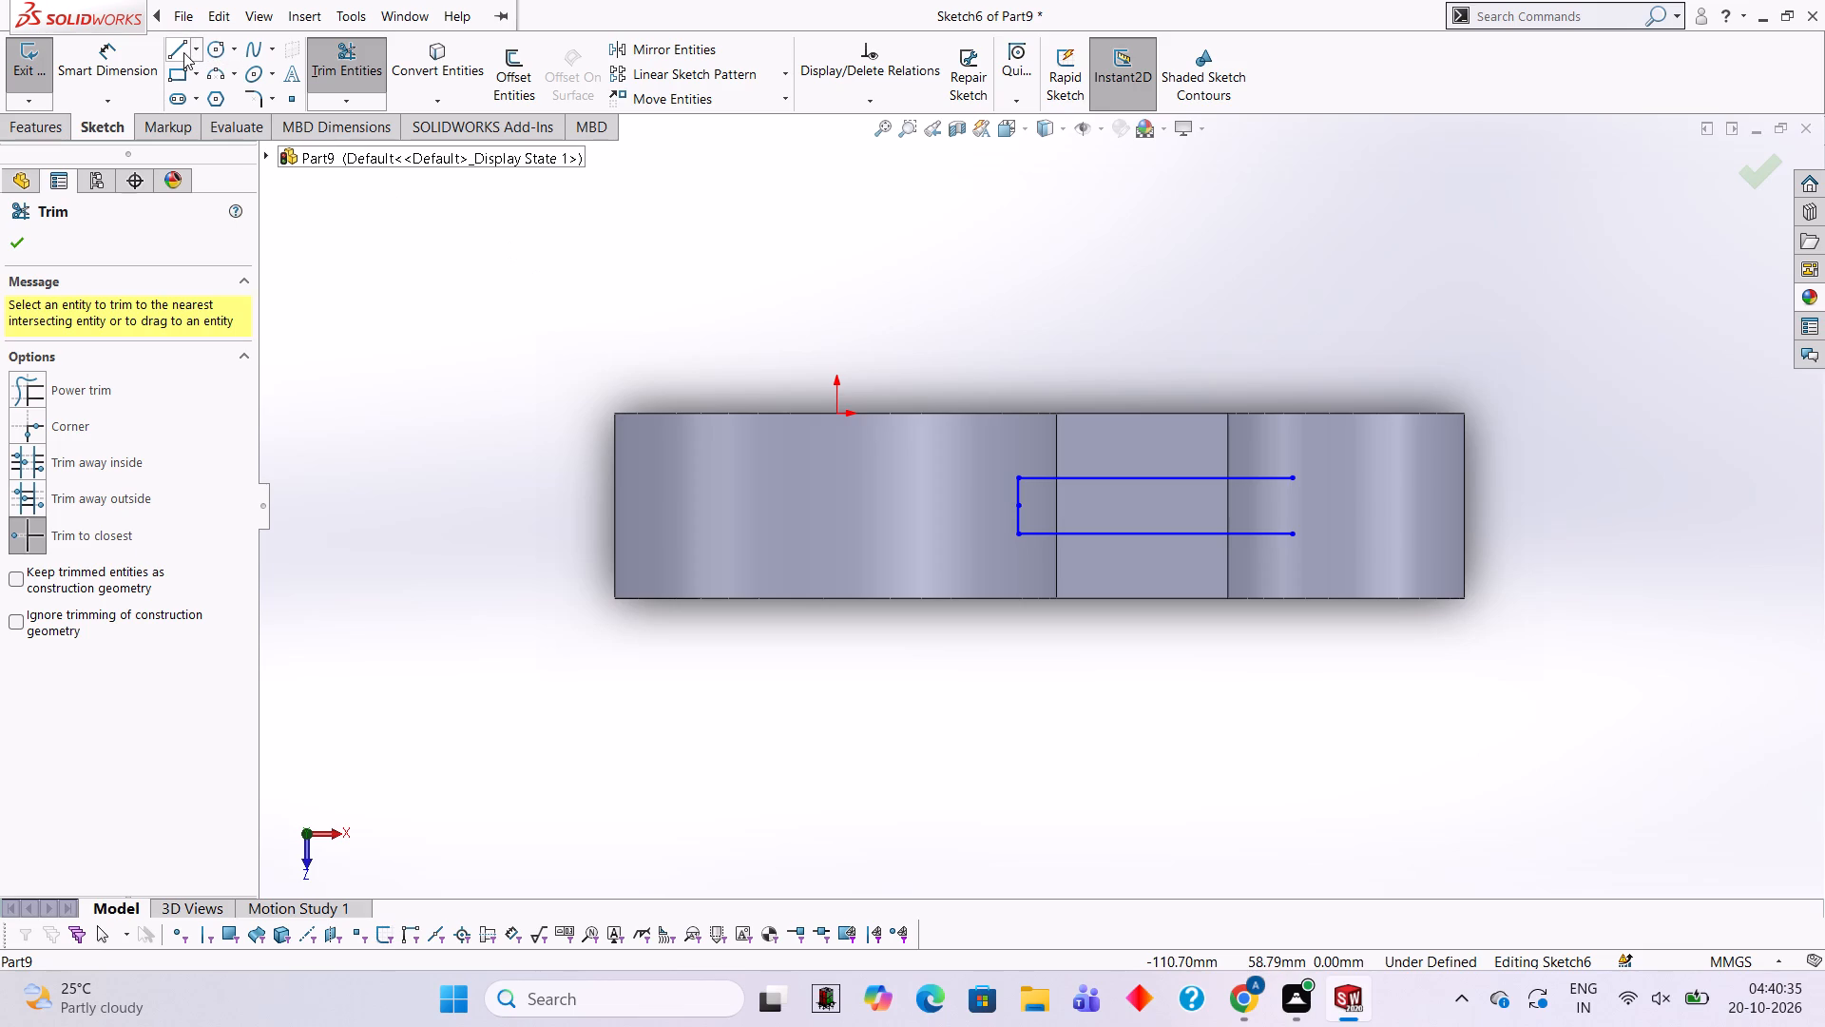
click(1286, 476)
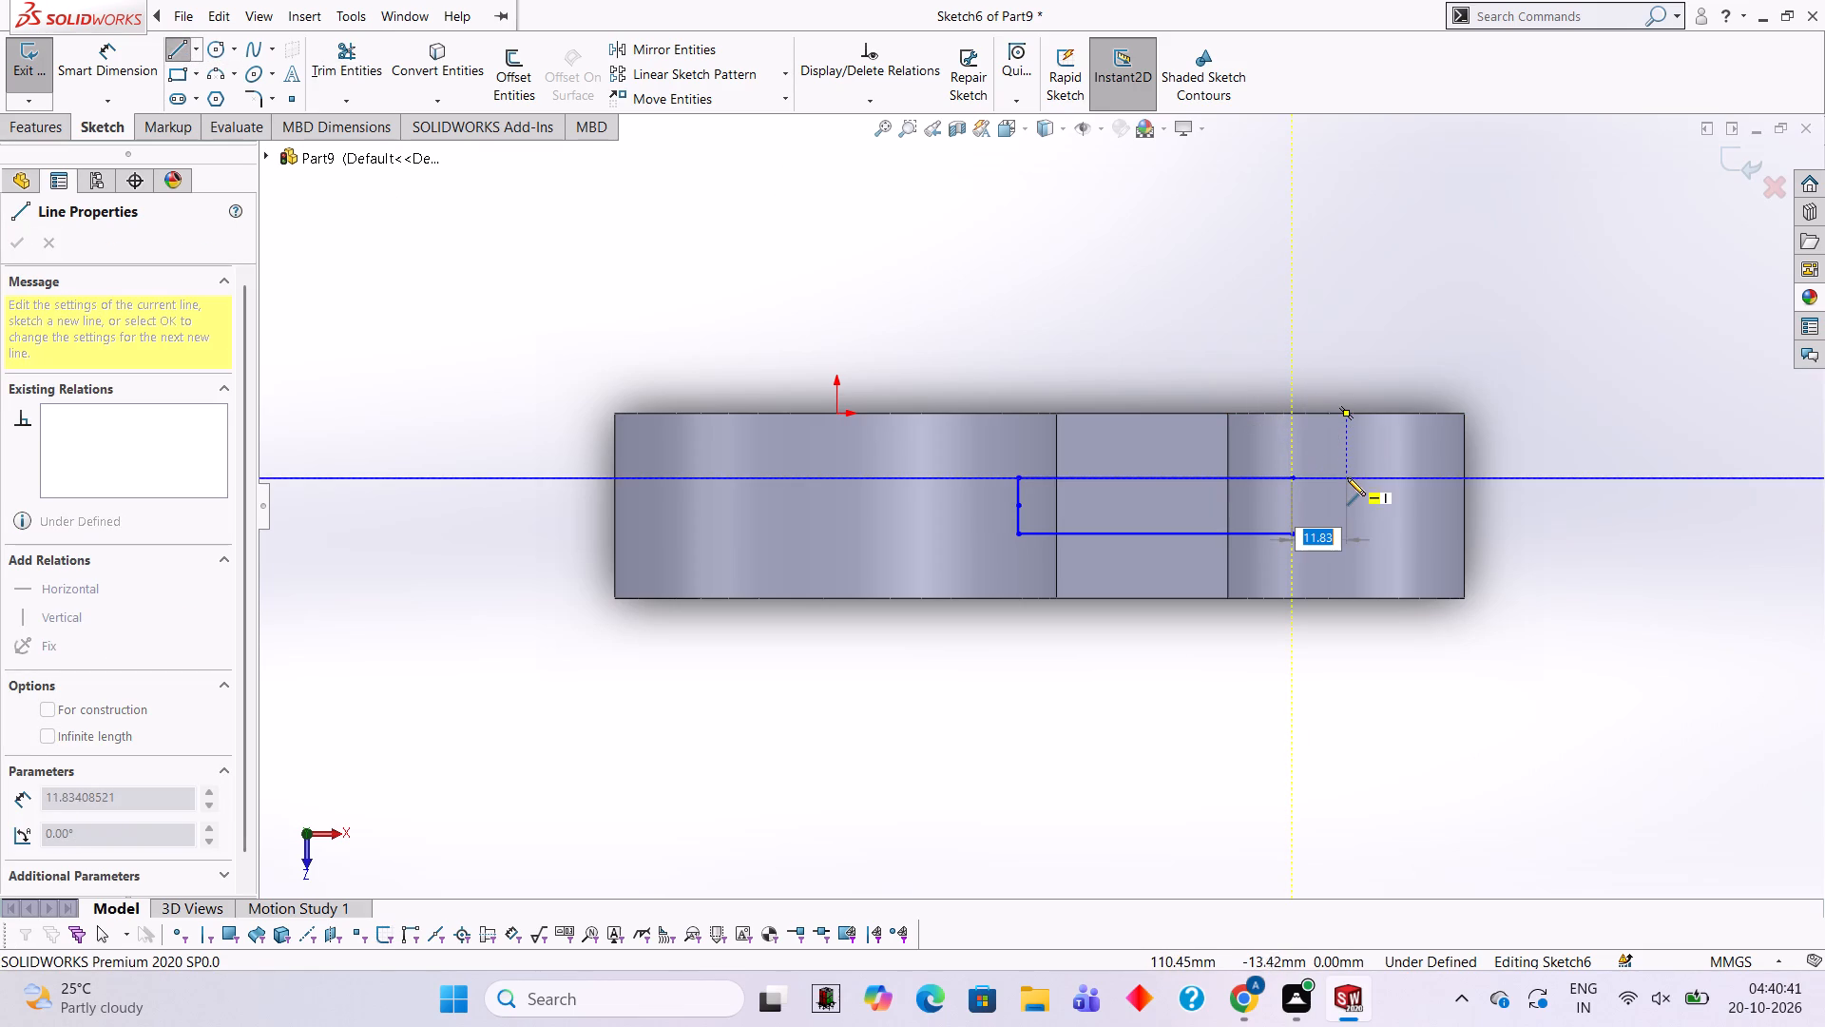
click(1347, 477)
click(1348, 537)
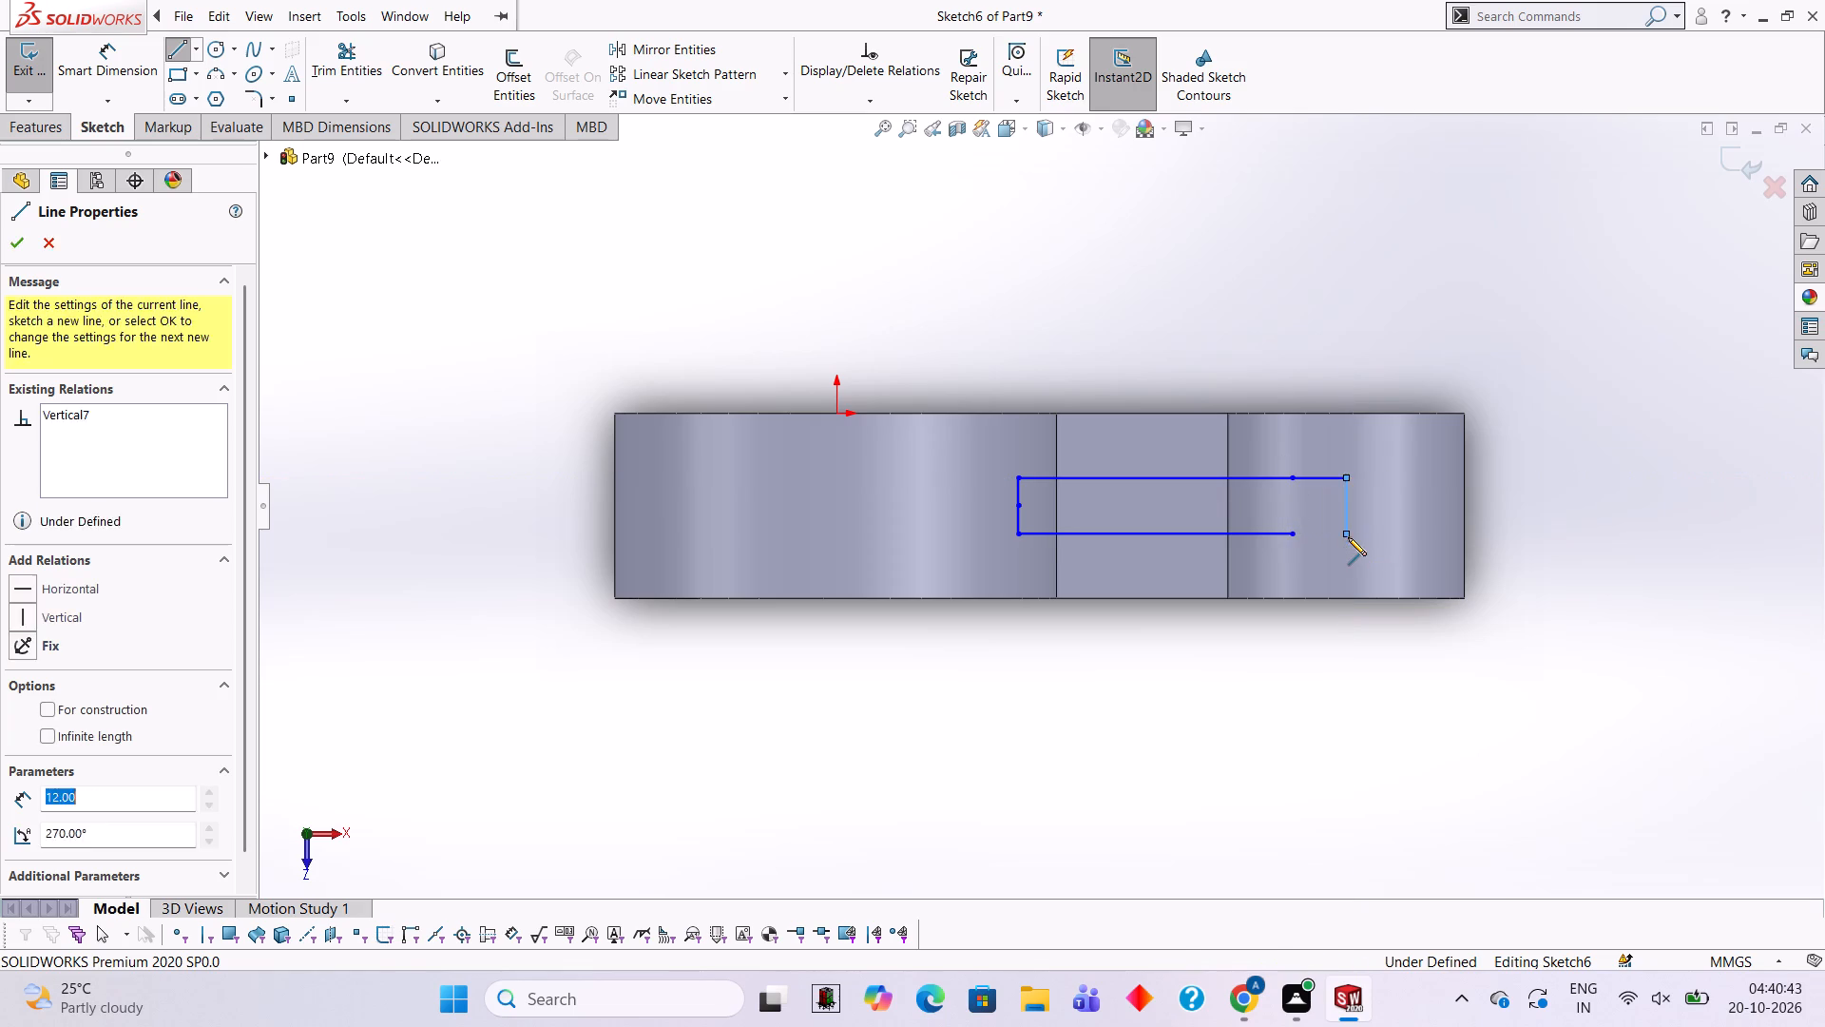
click(1293, 538)
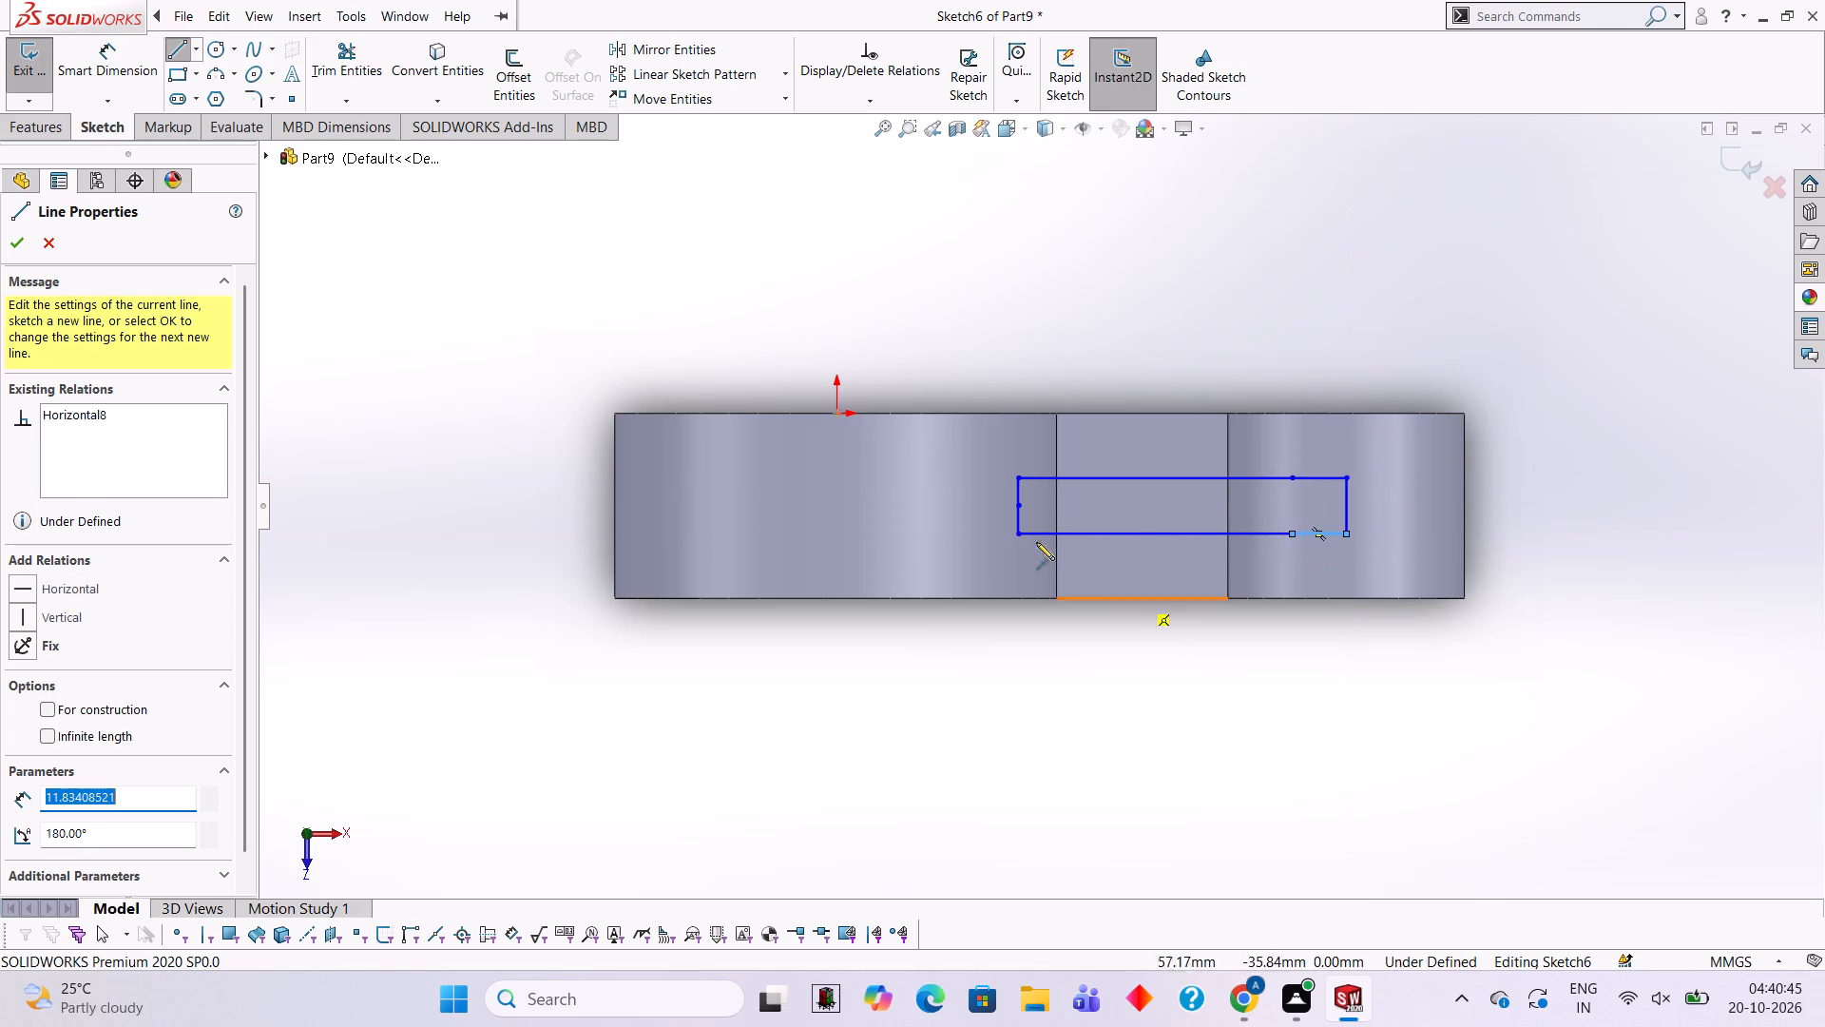
key(Escape)
key(Escape)
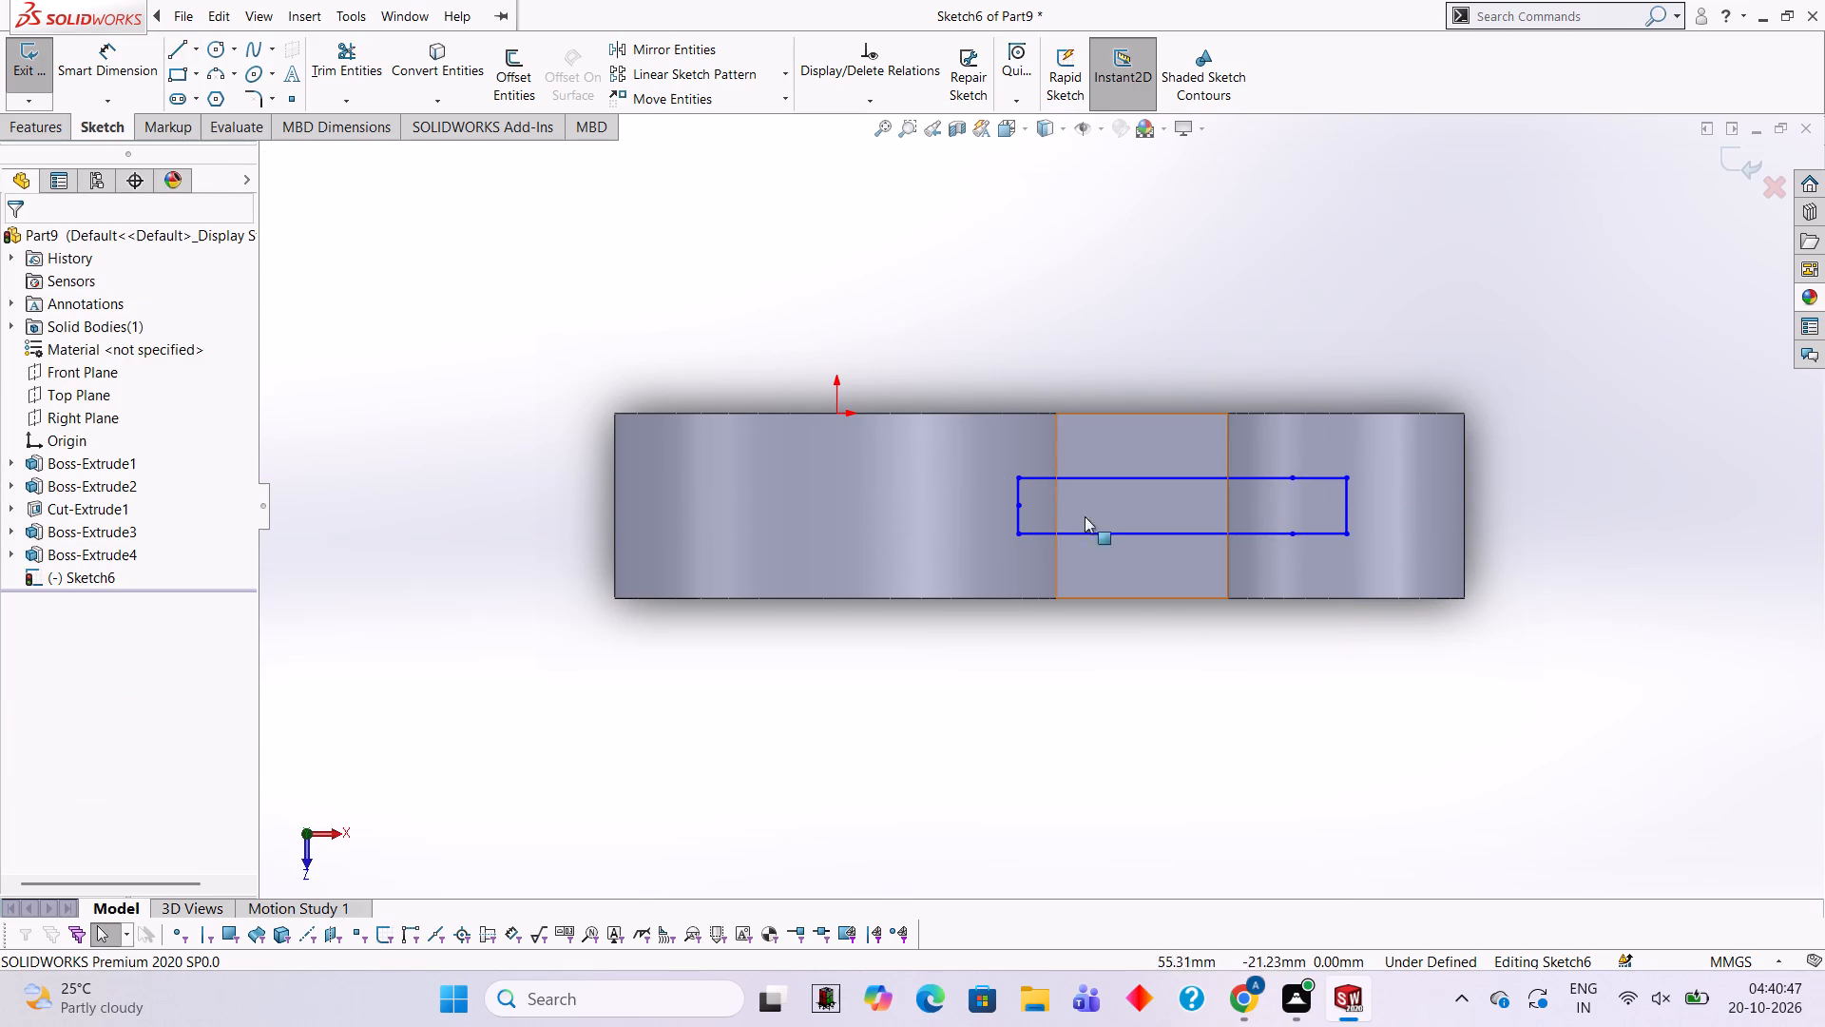
Extrude the closed rib outline 16 mm blind above the web, merging the result.
click(51, 119)
click(52, 111)
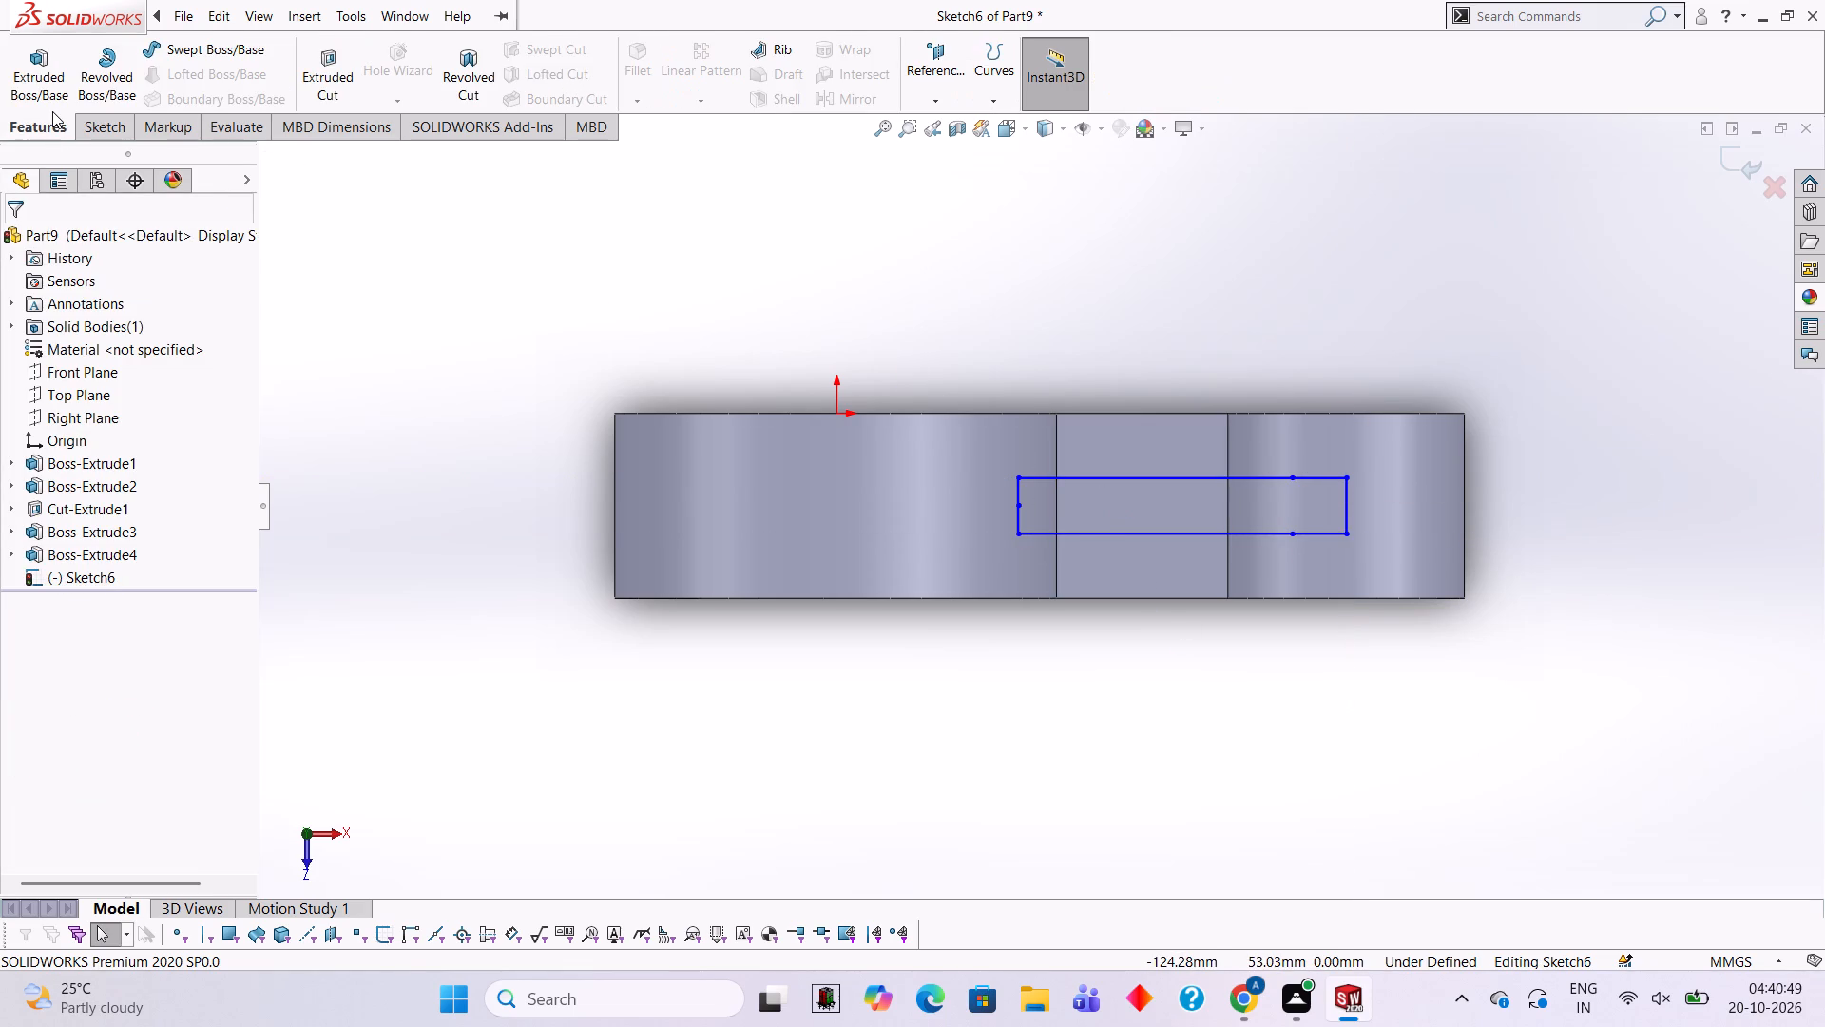
click(58, 63)
middle_drag(1005, 614, 946, 403)
scroll(981, 533, down, 1)
middle_drag(1017, 531, 1017, 430)
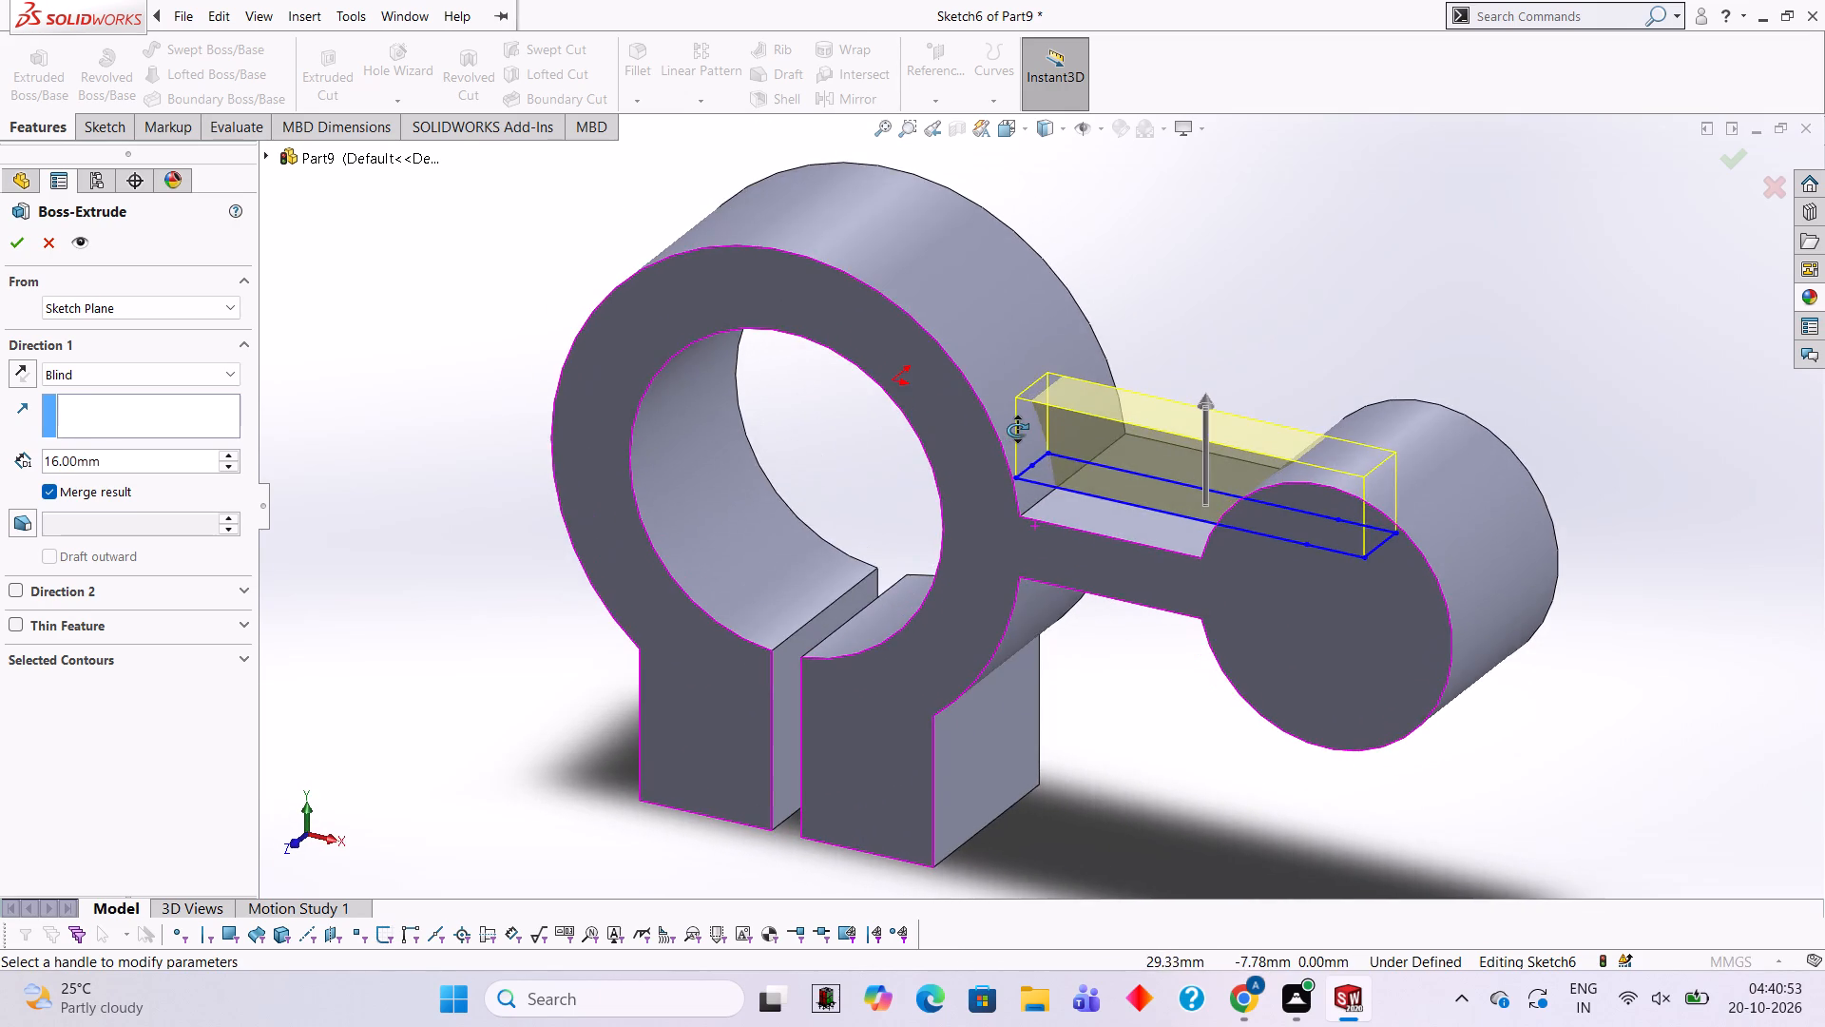
middle_drag(1017, 430, 1043, 391)
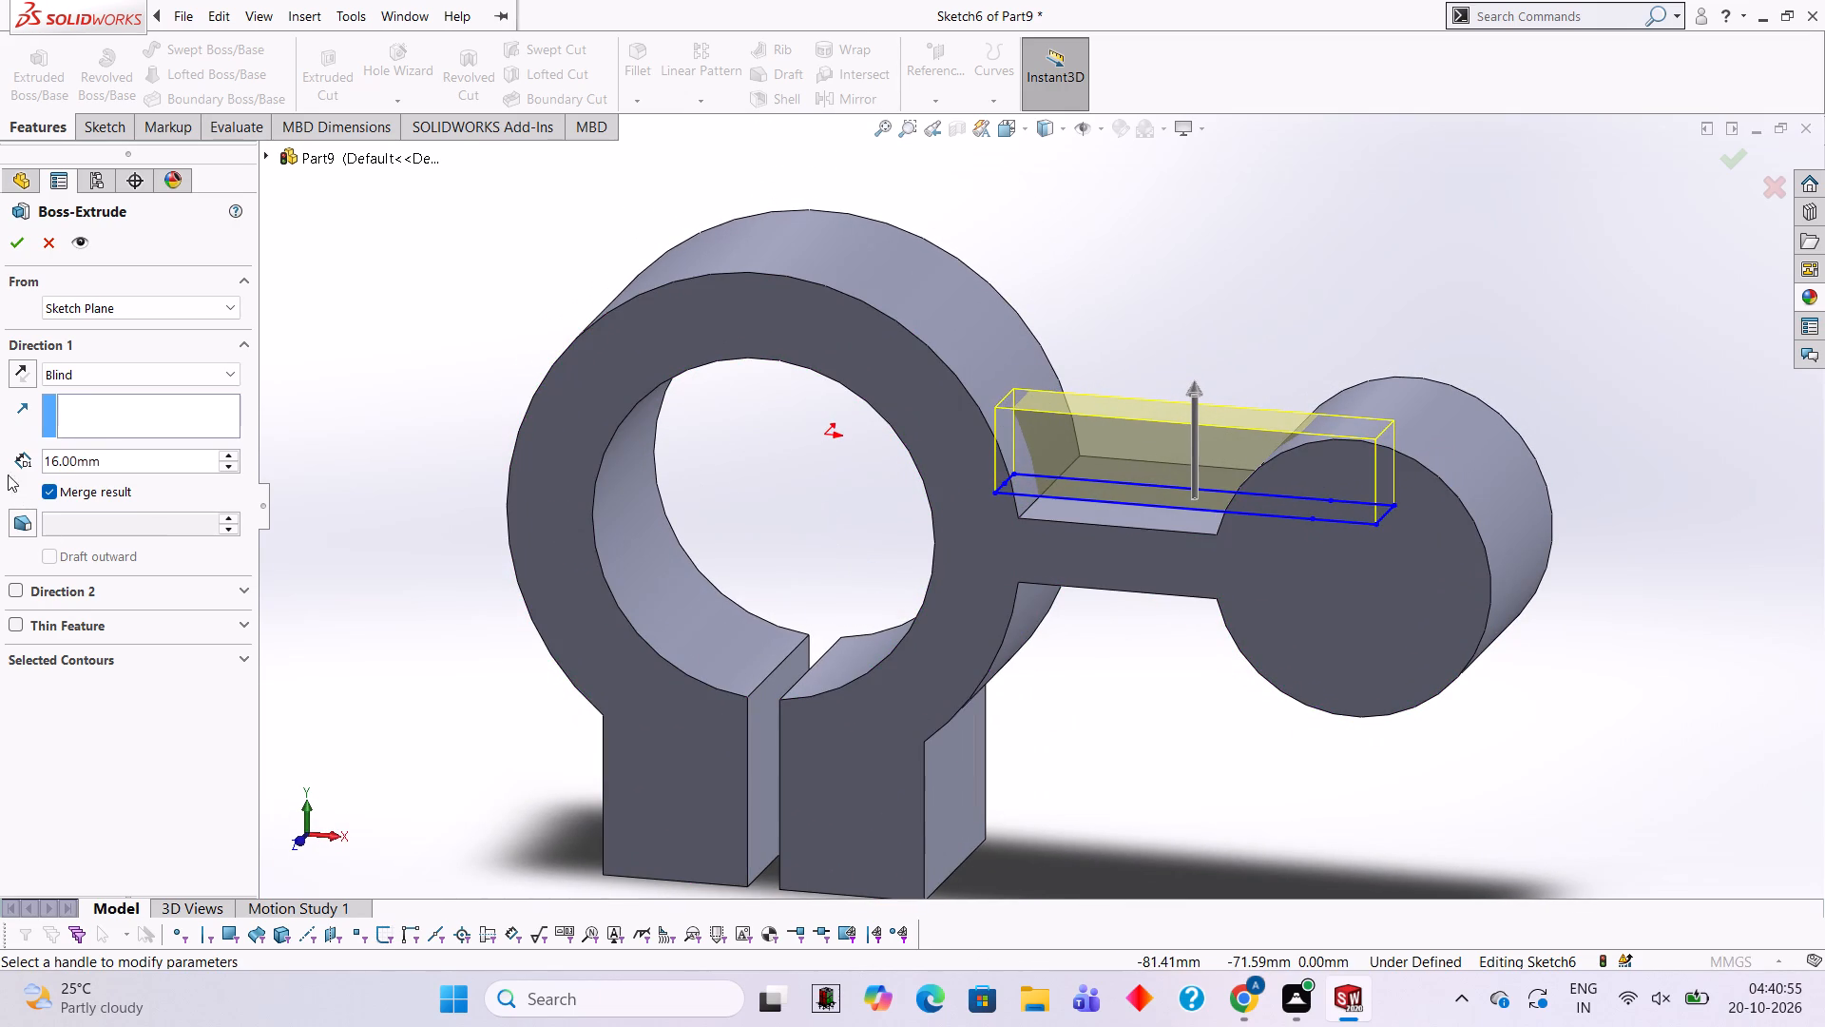
click(24, 237)
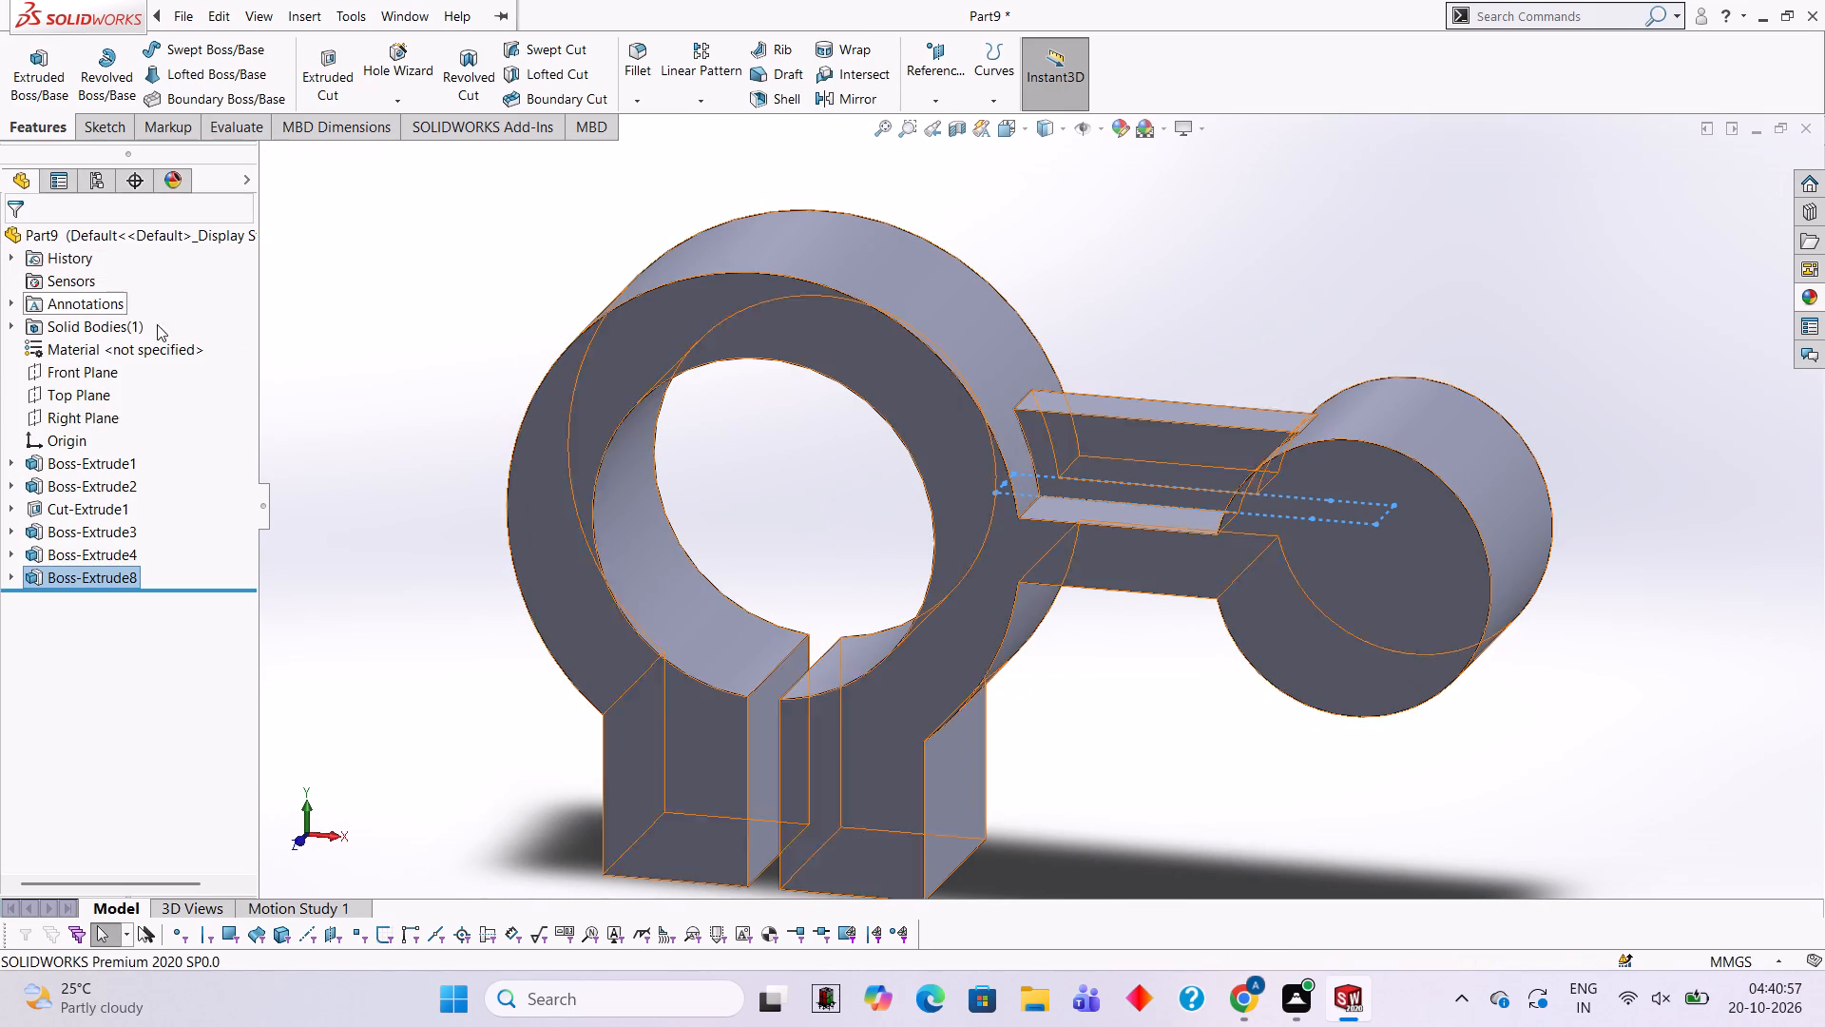
click(408, 325)
Start a sketch on the underside face of the web and view it face-on.
scroll(1217, 433, up, 2)
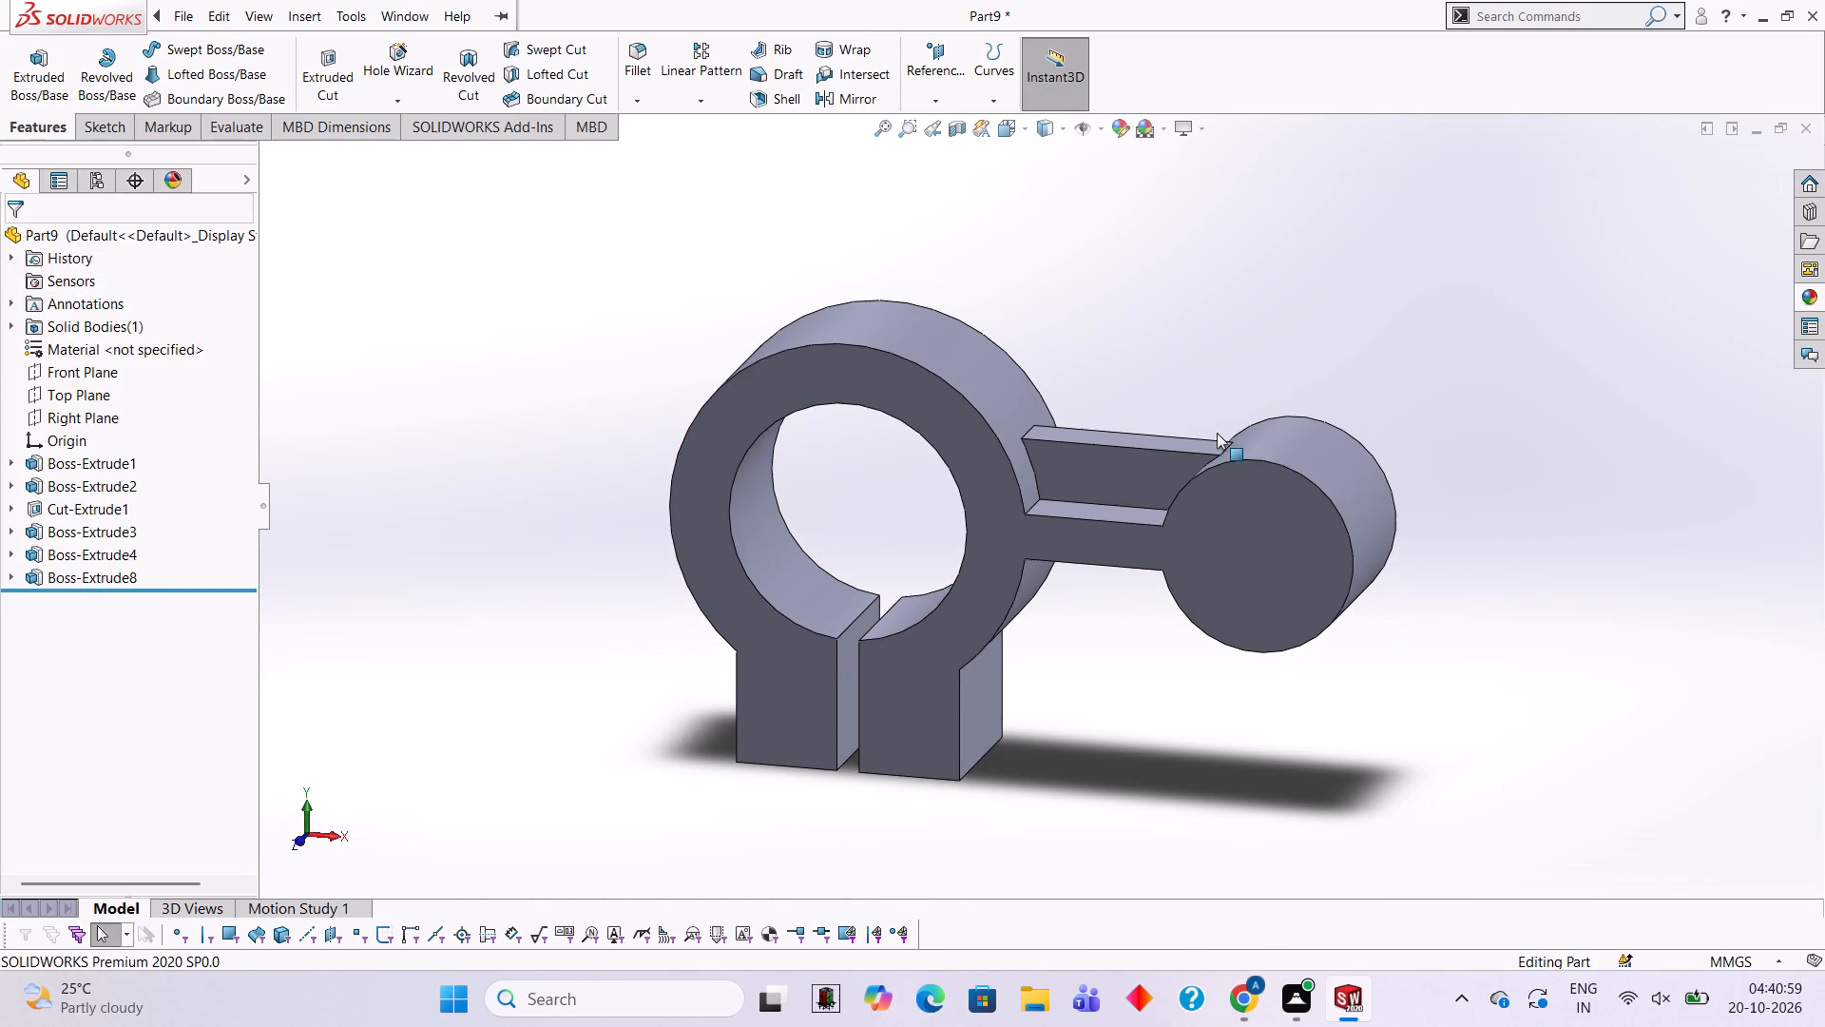
scroll(1209, 309, down, 3)
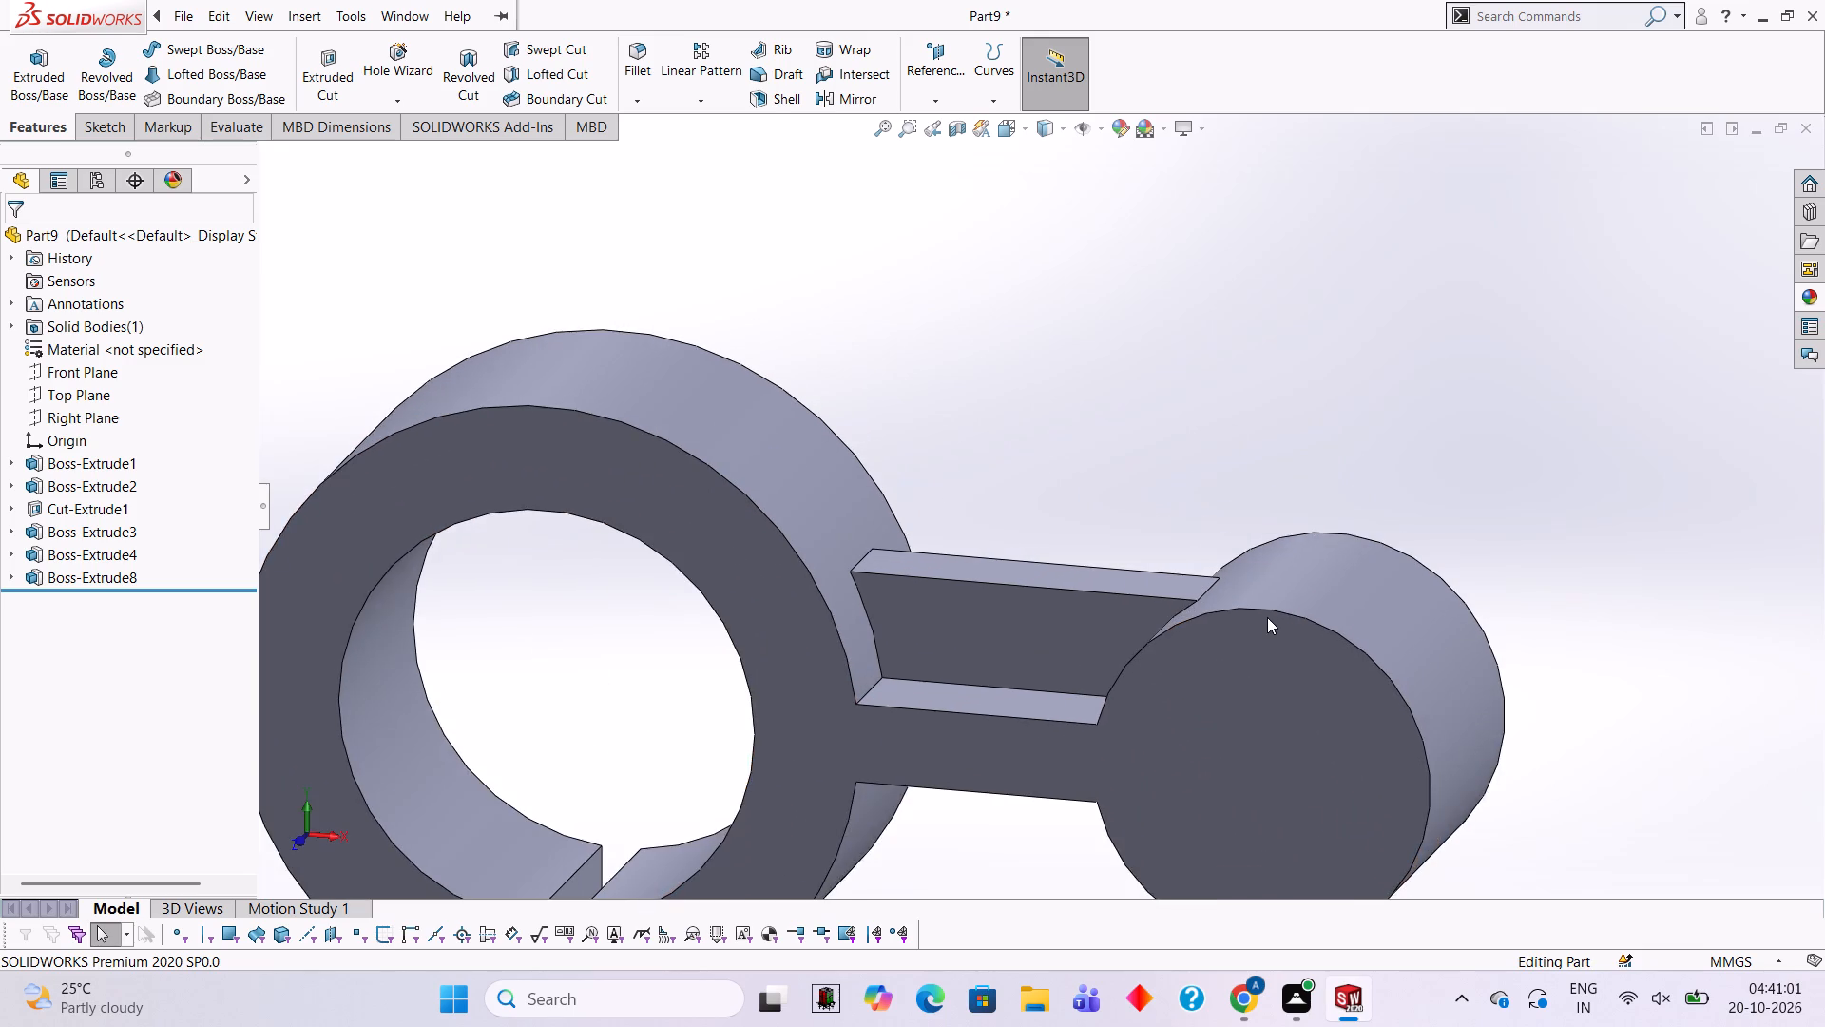
scroll(1267, 617, up, 1)
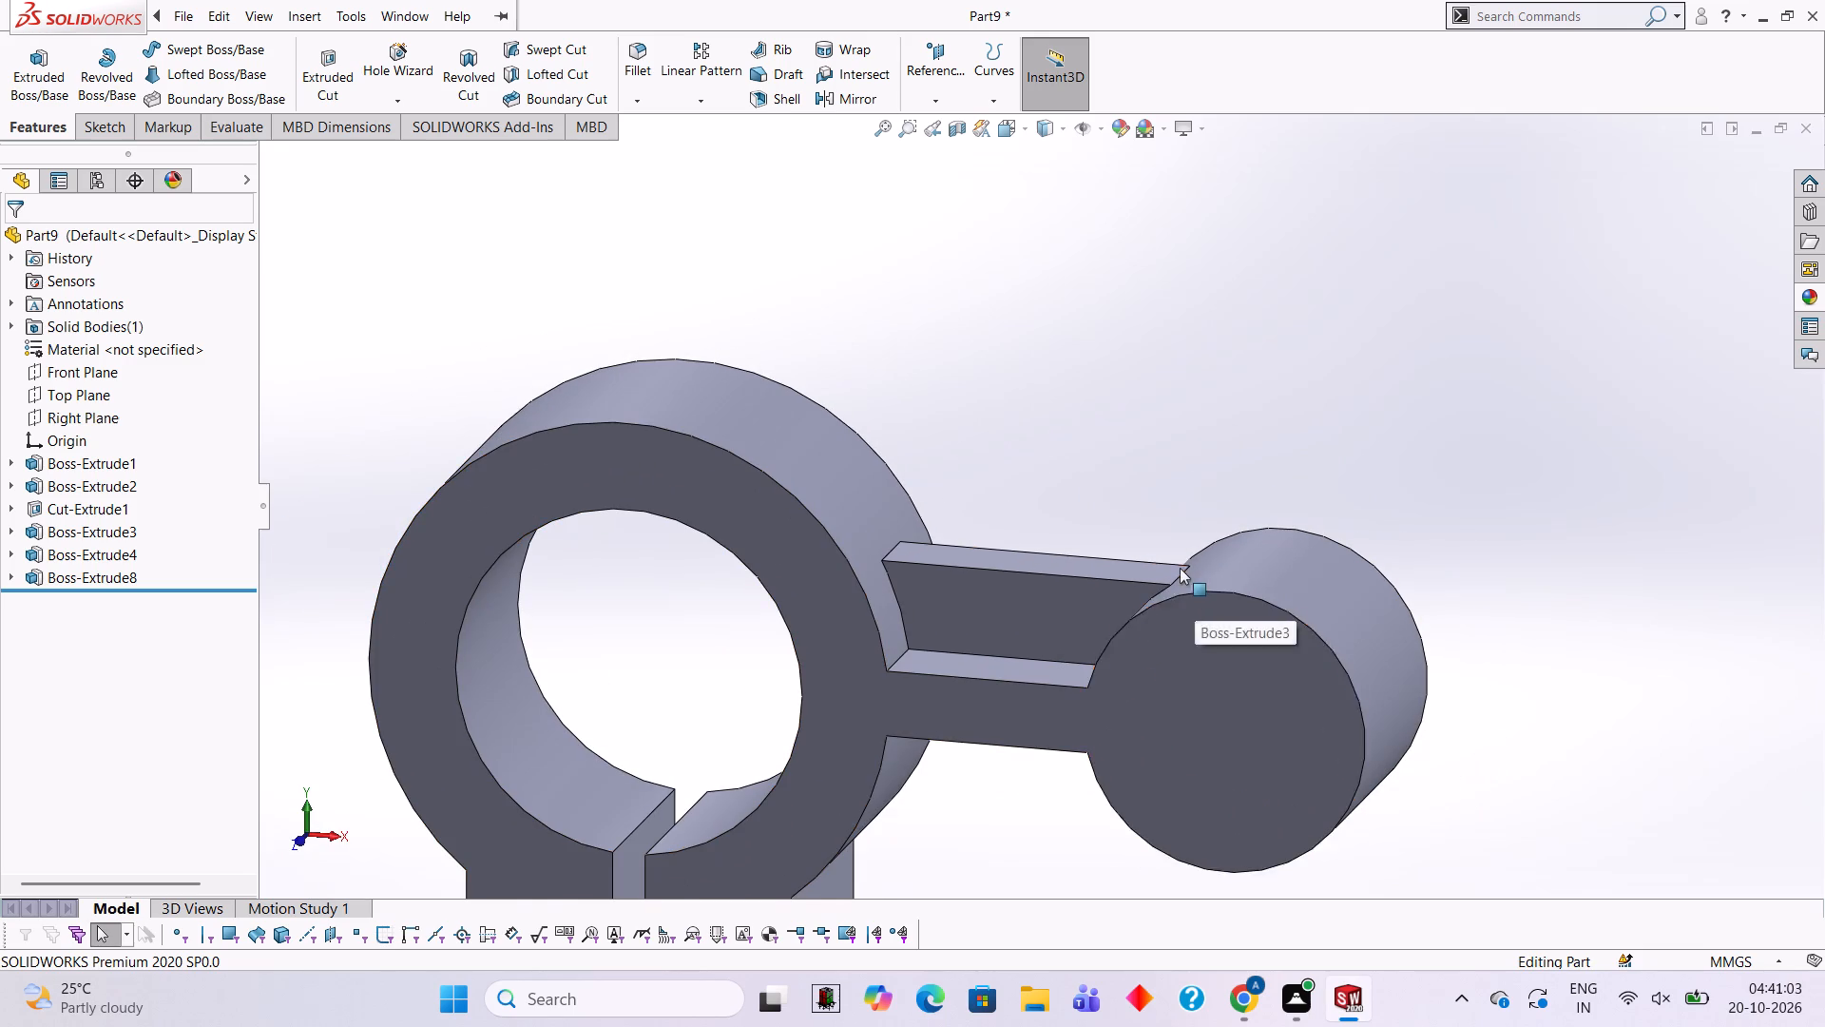
scroll(1180, 568, up, 4)
scroll(1124, 602, down, 1)
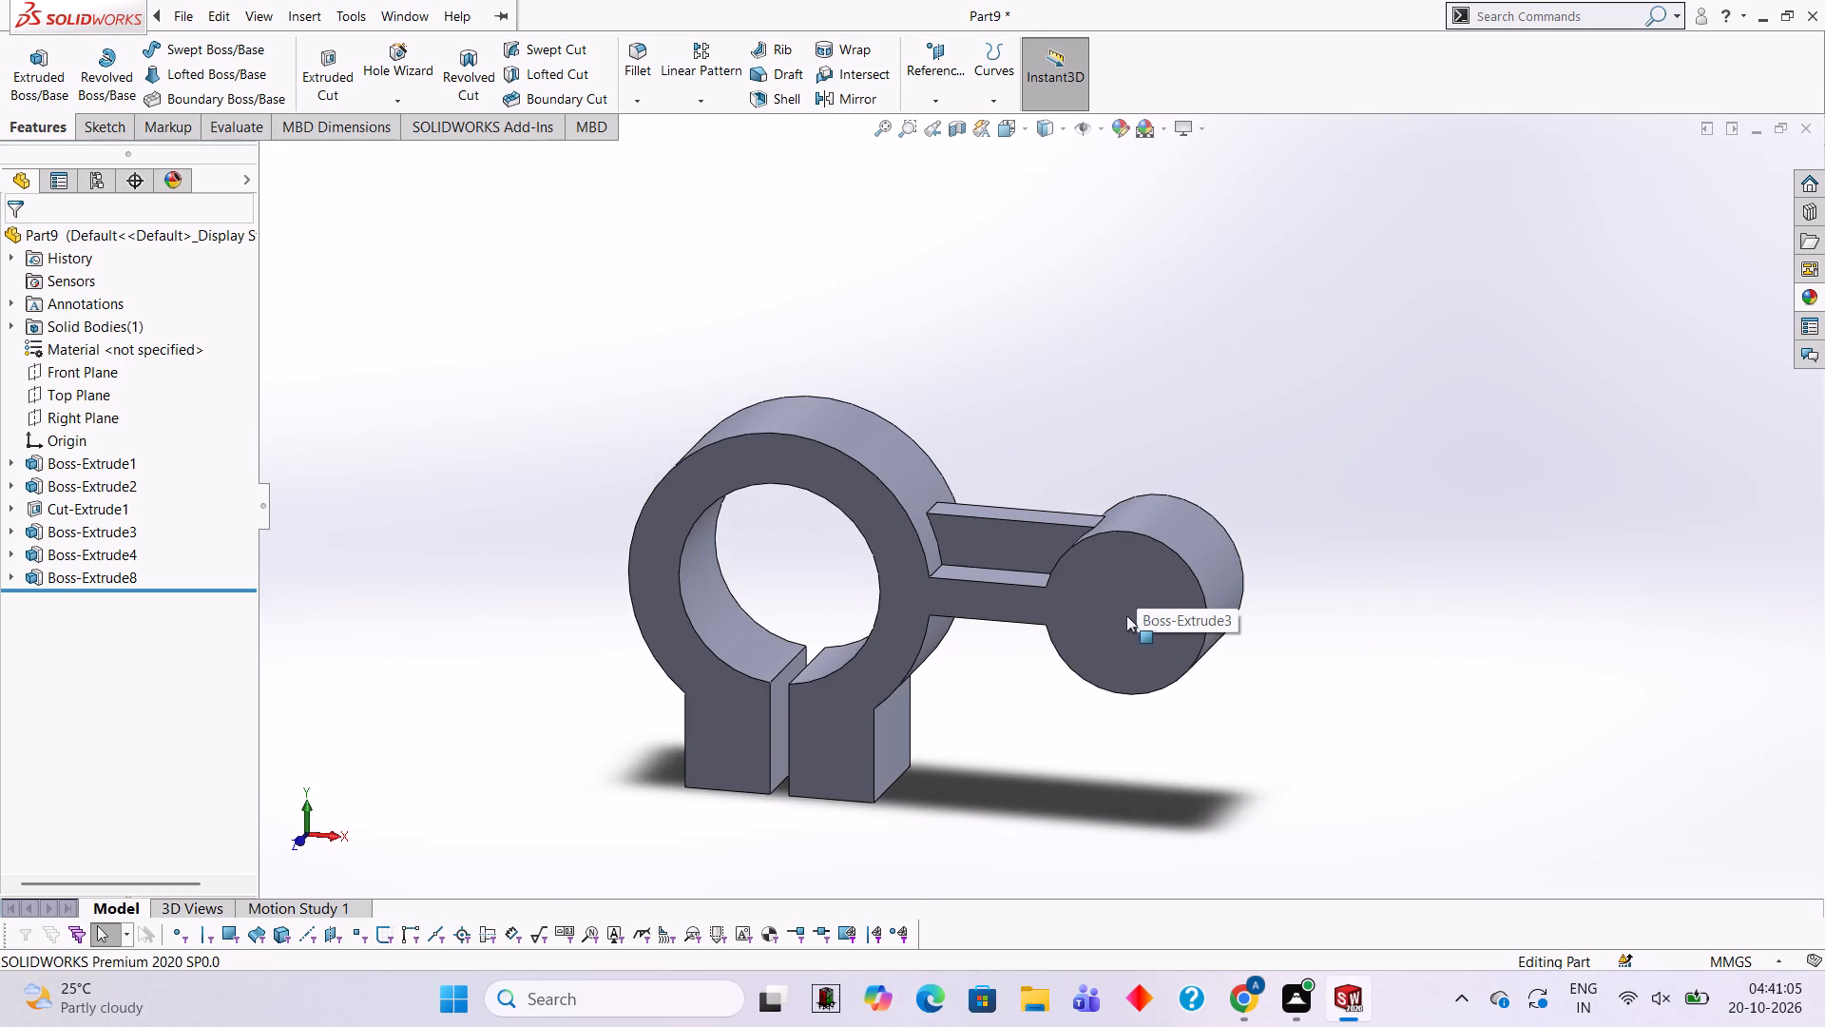
middle_drag(1132, 624, 1123, 505)
middle_drag(1116, 647, 1029, 437)
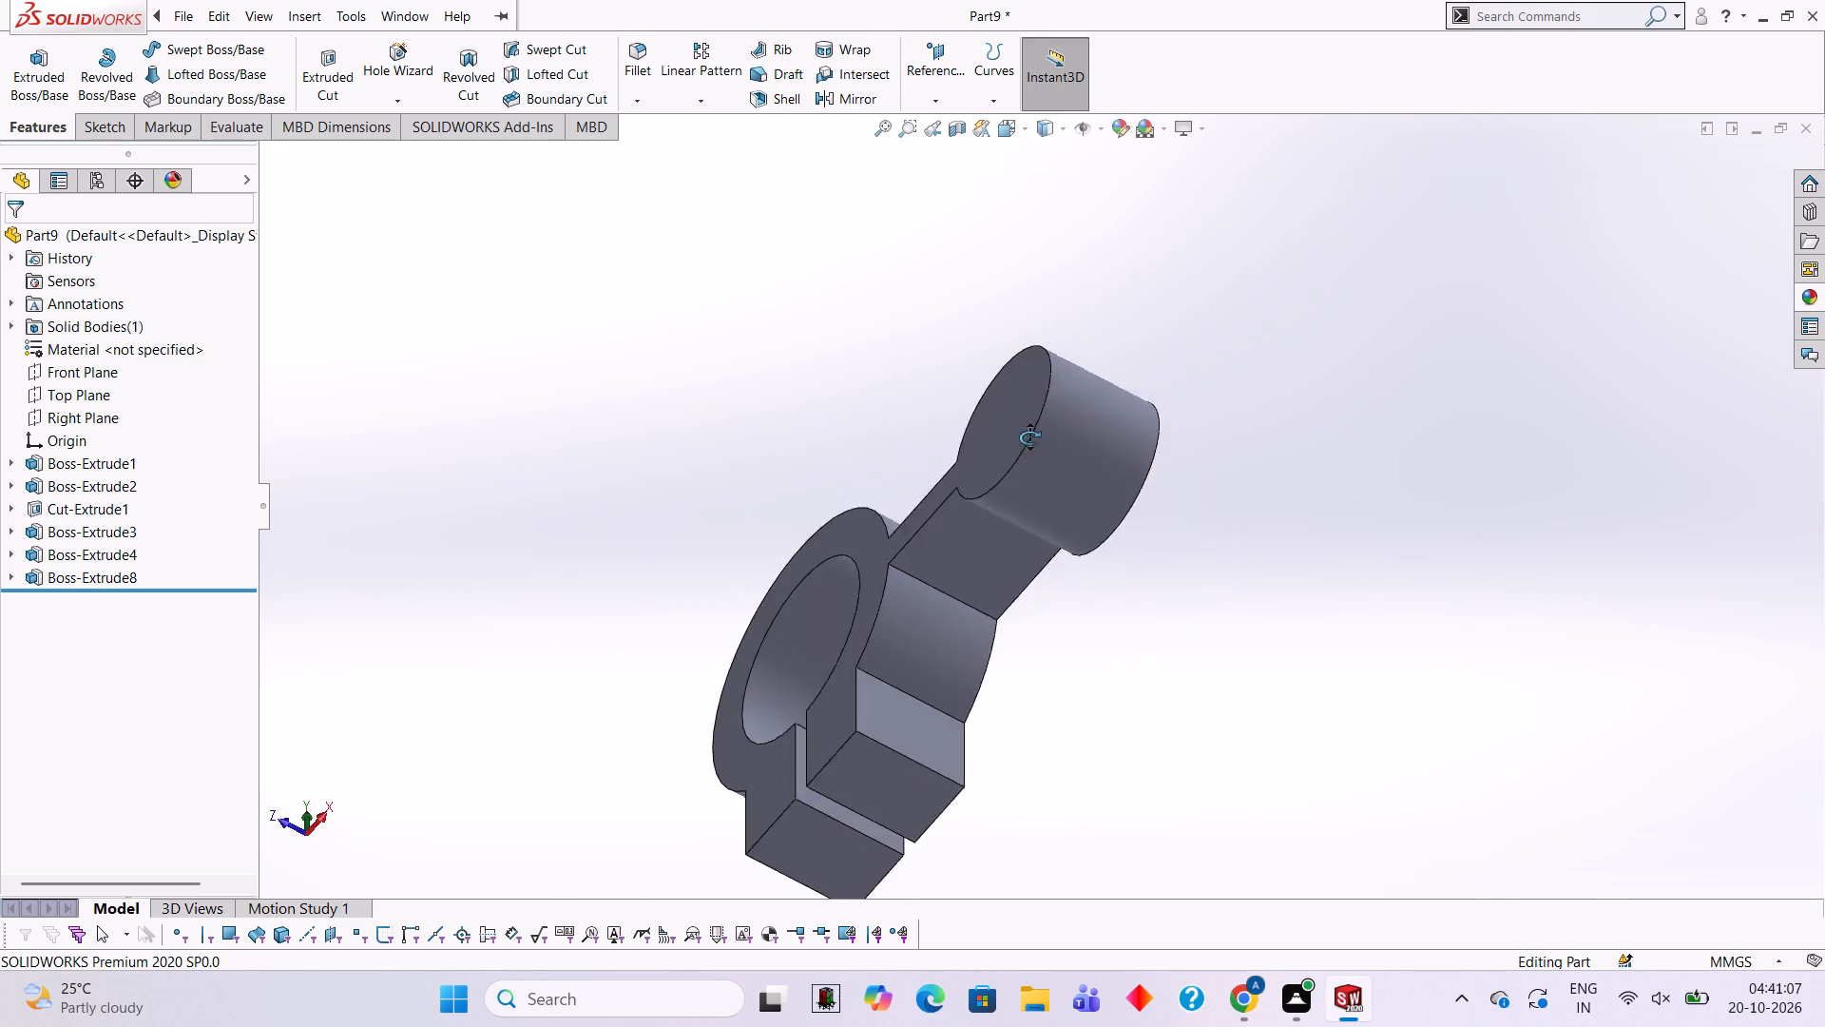
middle_drag(1029, 437, 779, 431)
click(835, 600)
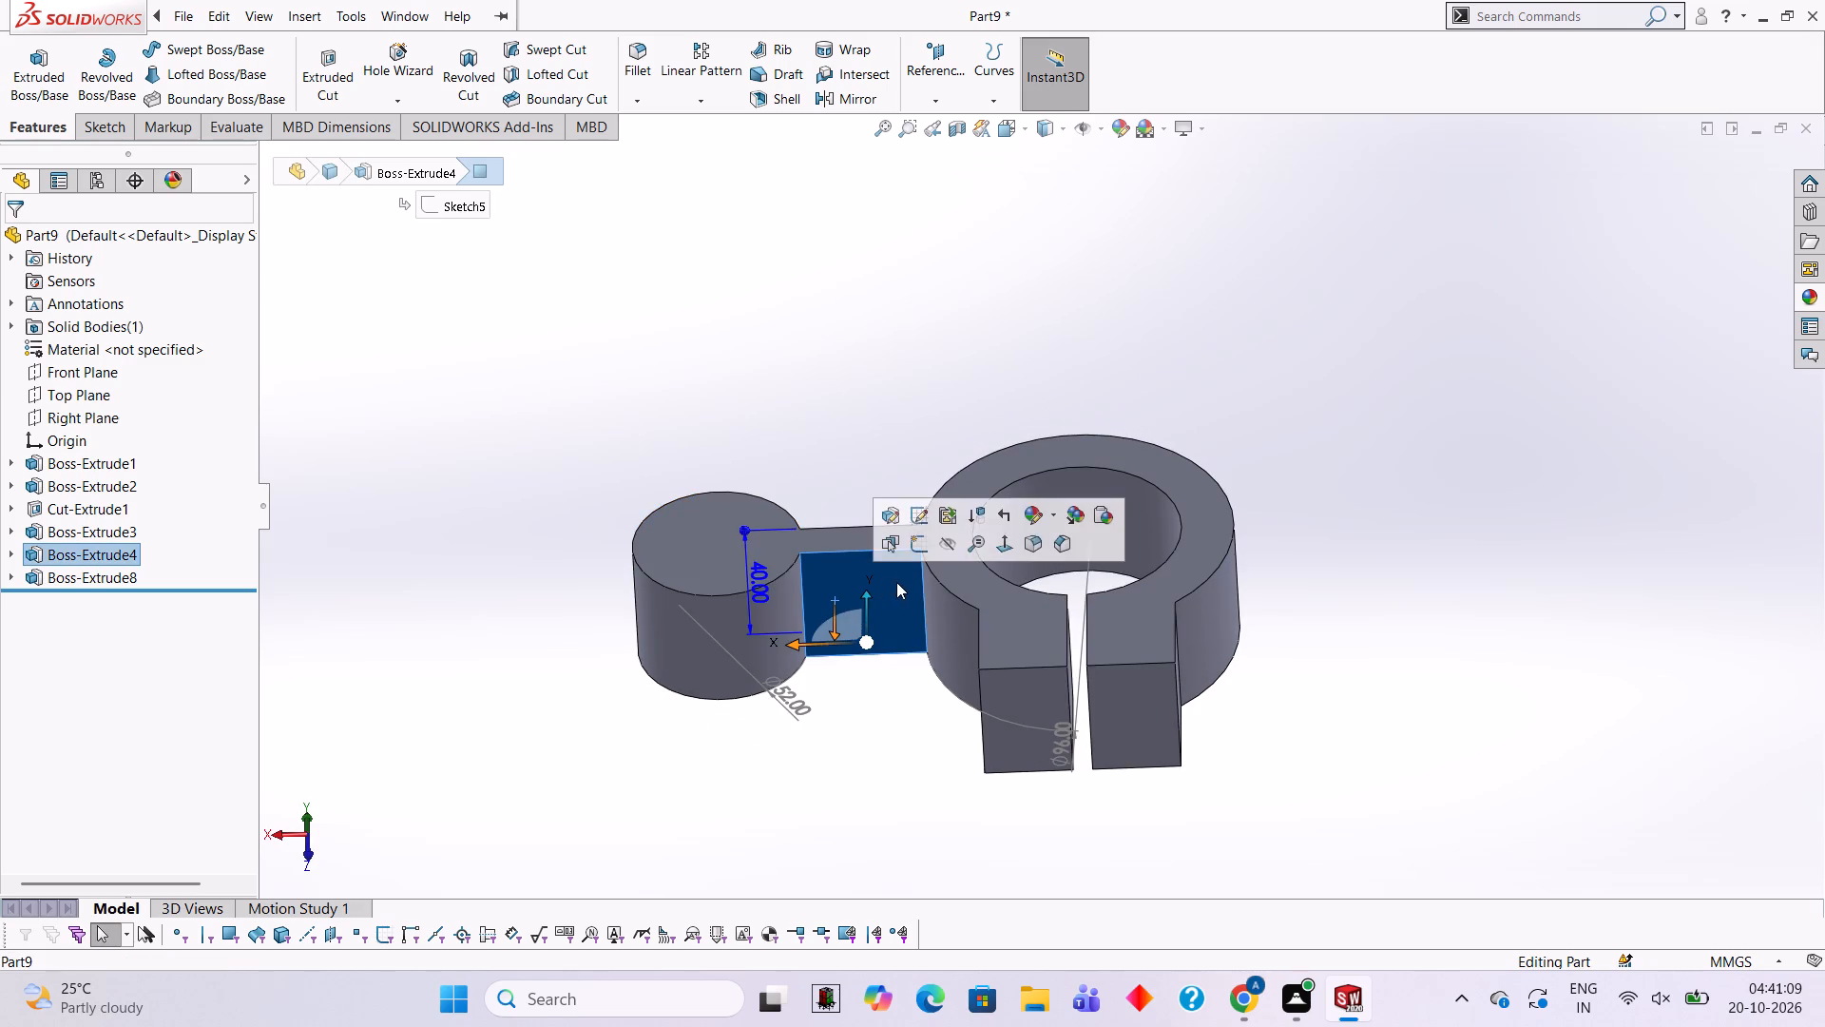
click(914, 539)
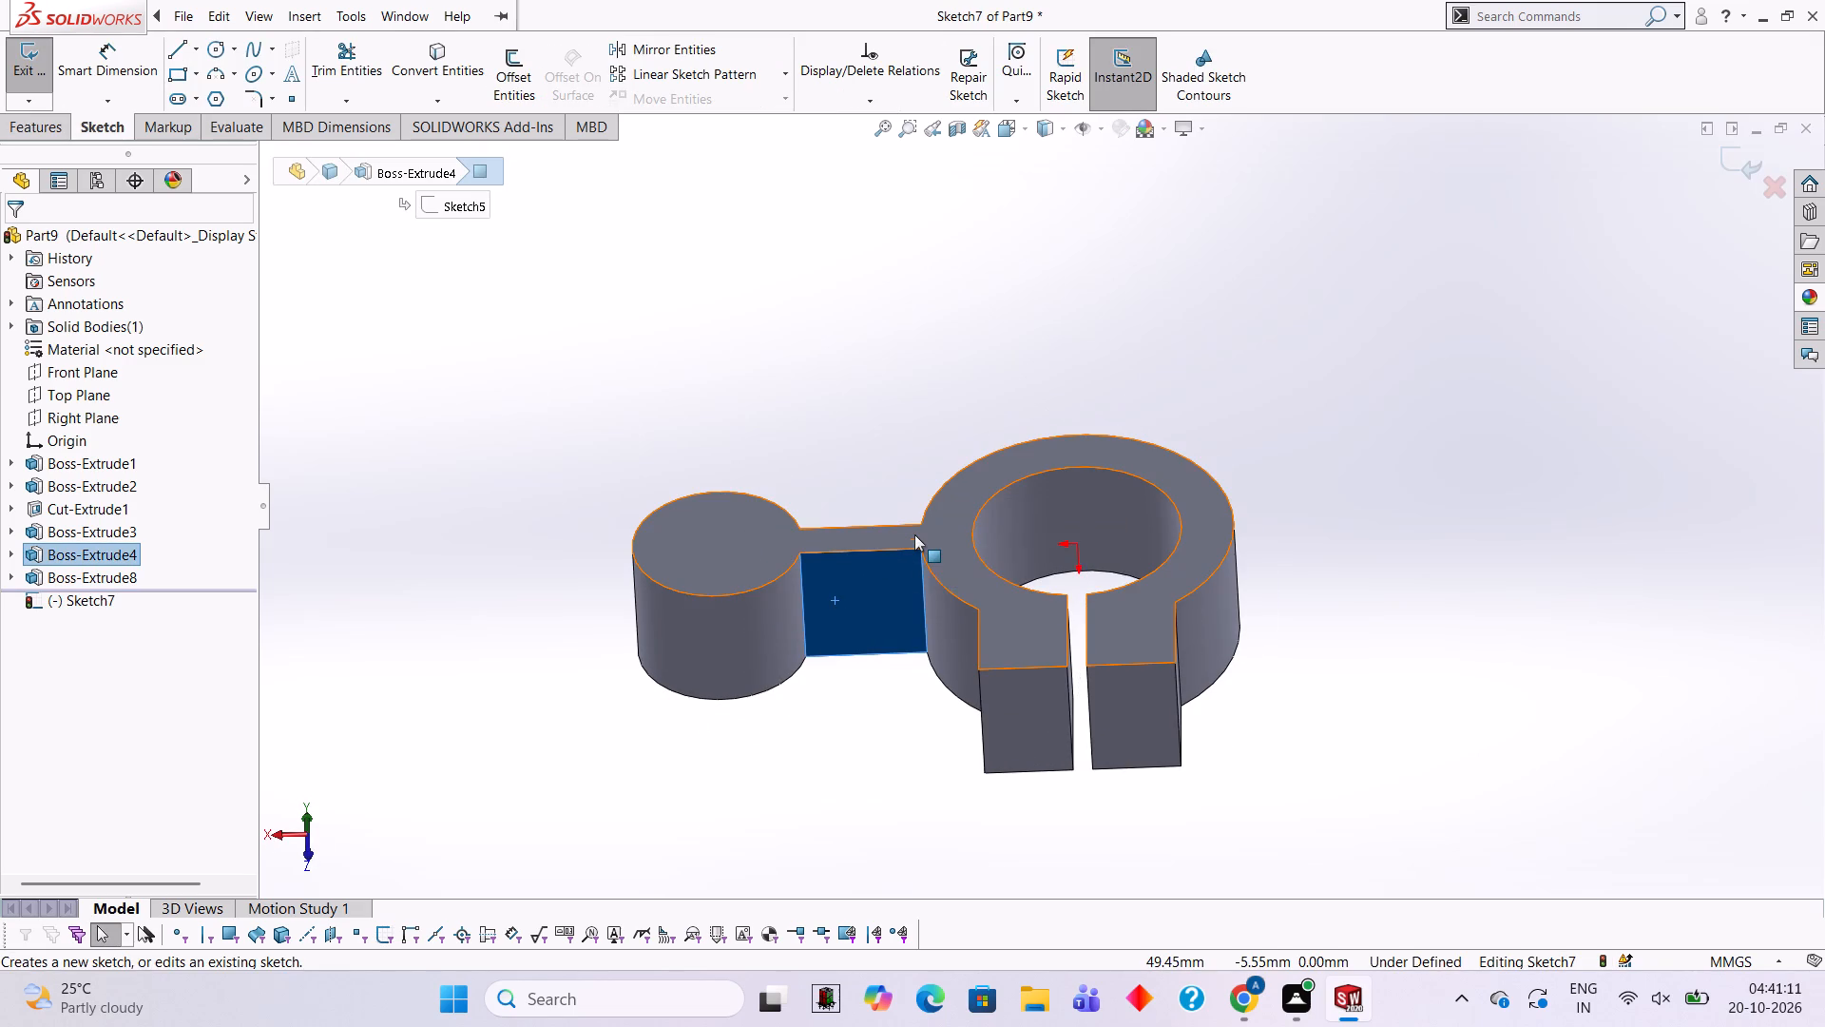
key(ctrl+8)
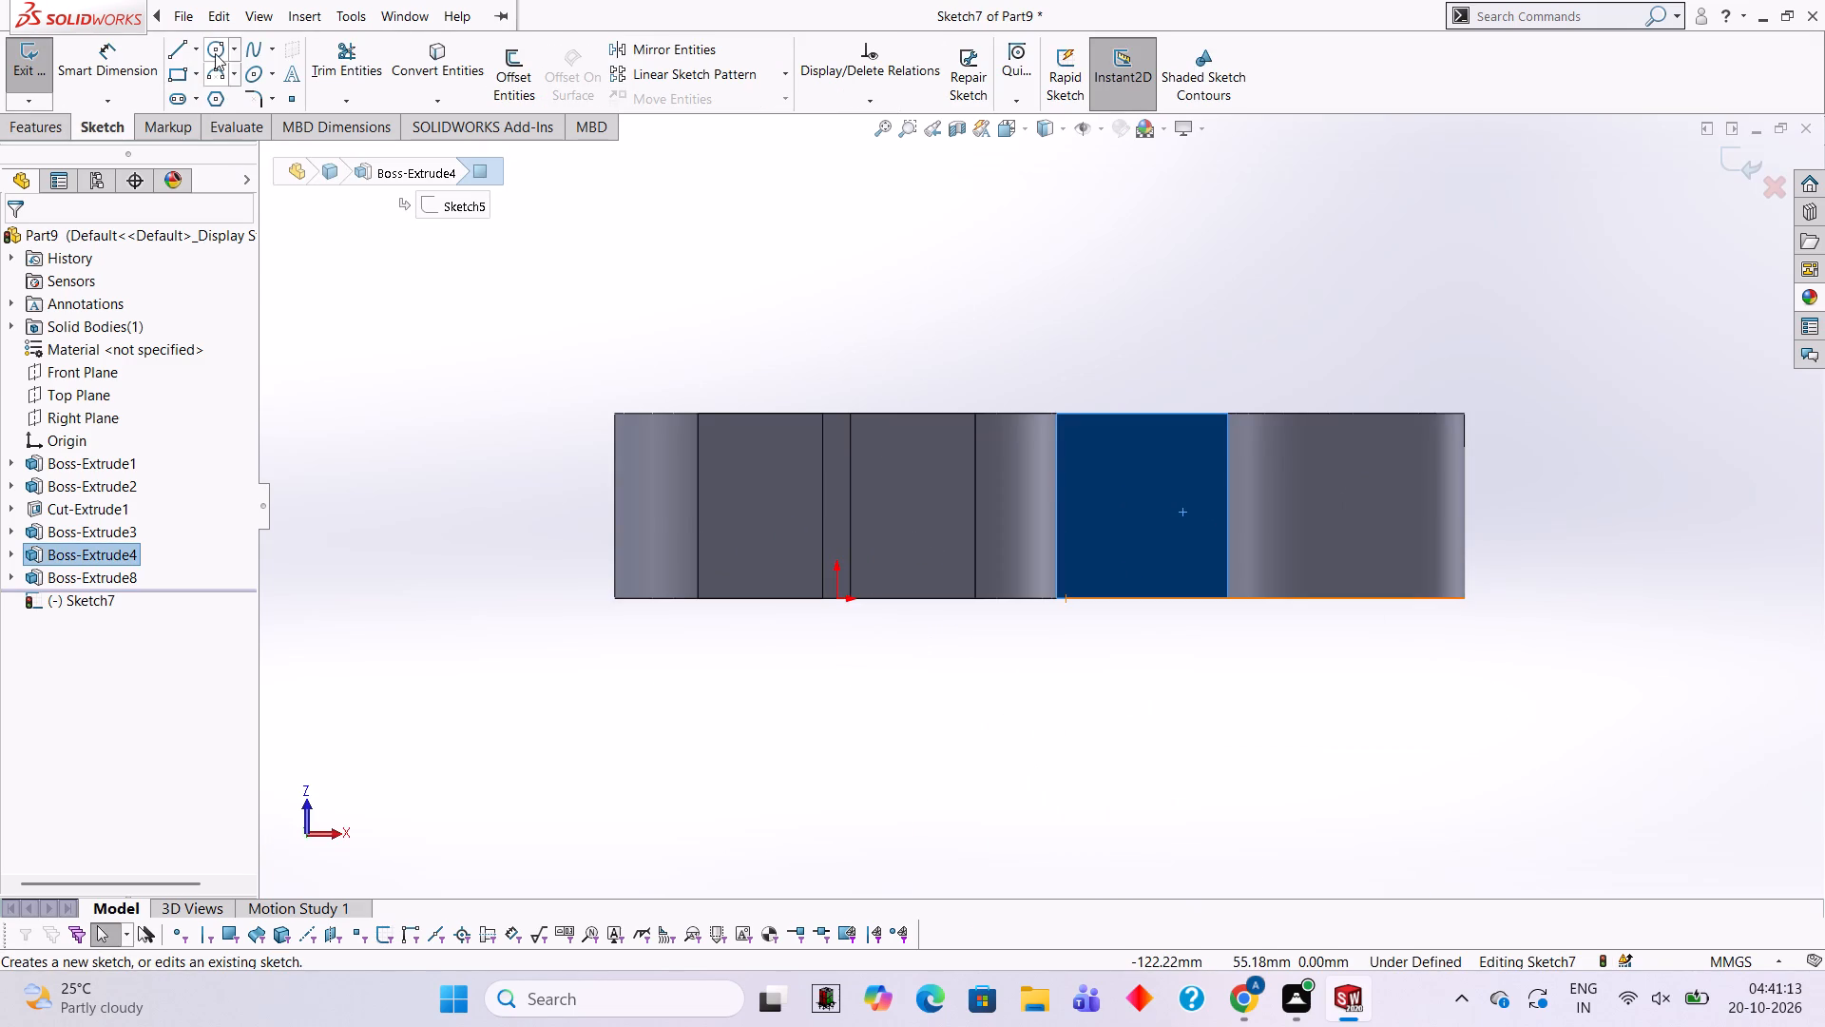
Outline a 12 mm wide, about 72 mm long rectangle centred across the web, using a guide line from the web edge's midpoint into the ring.
click(173, 45)
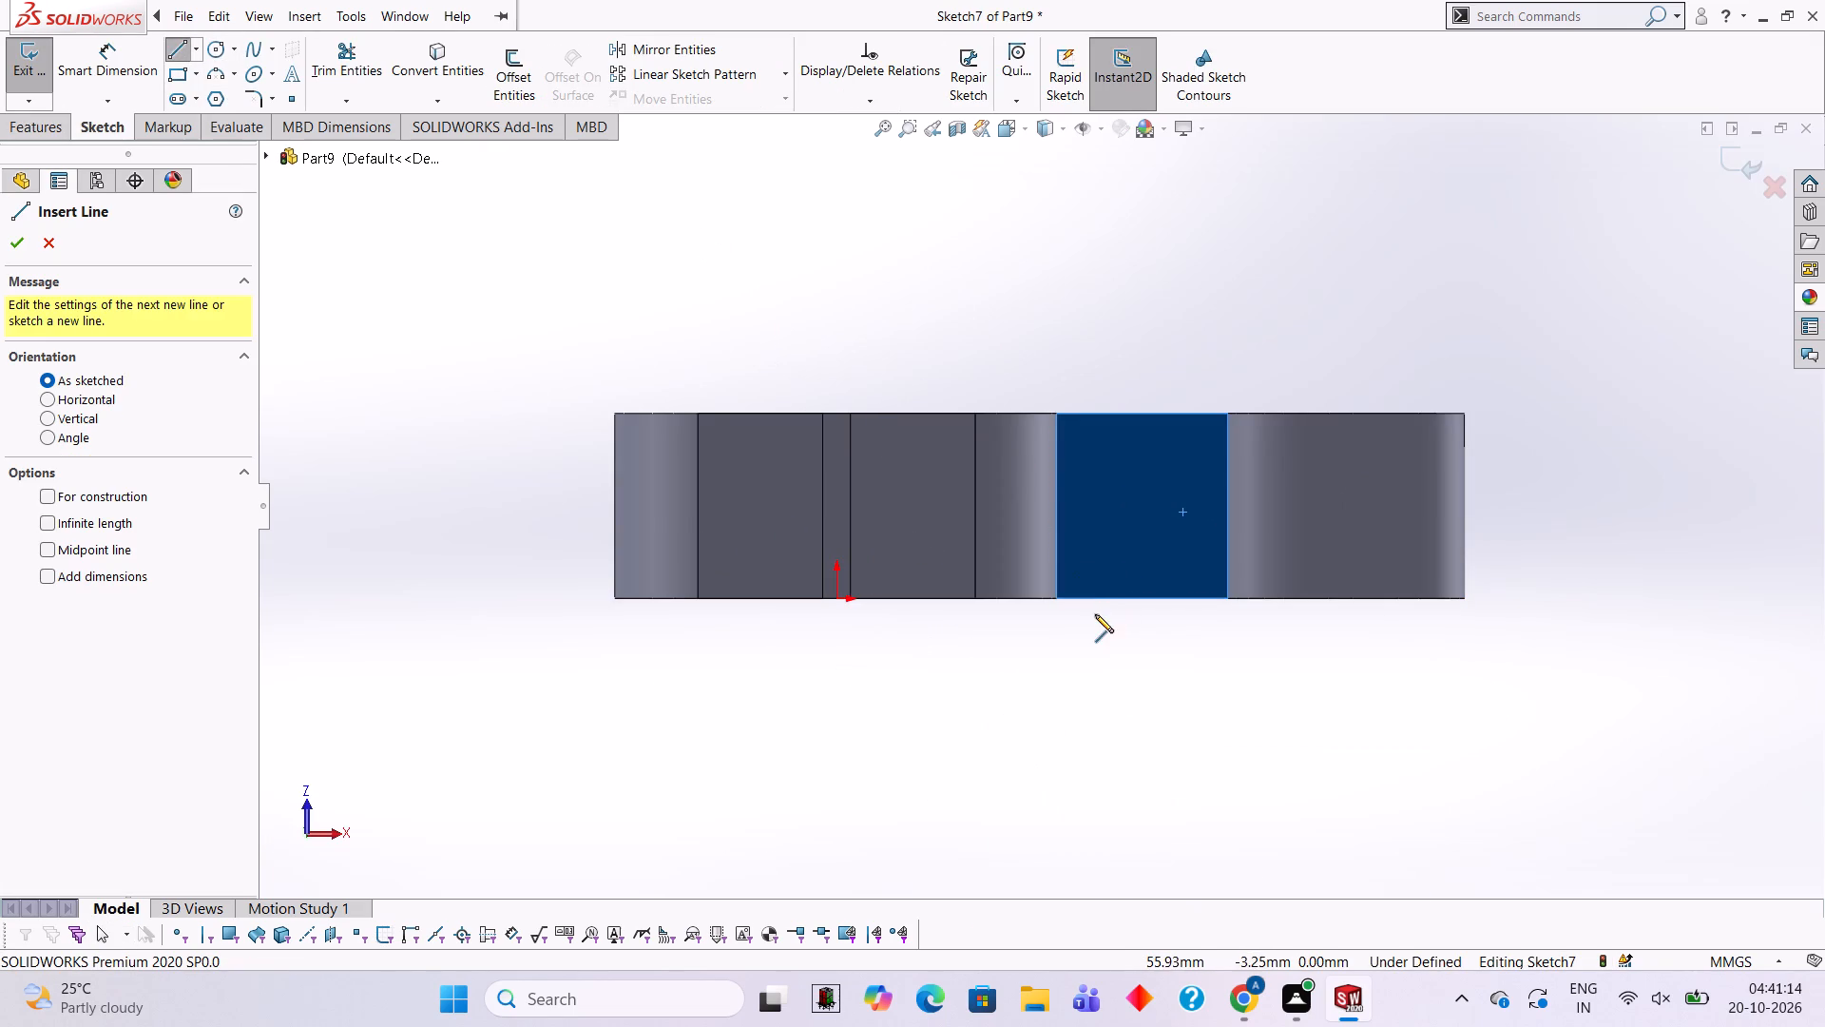
click(1054, 504)
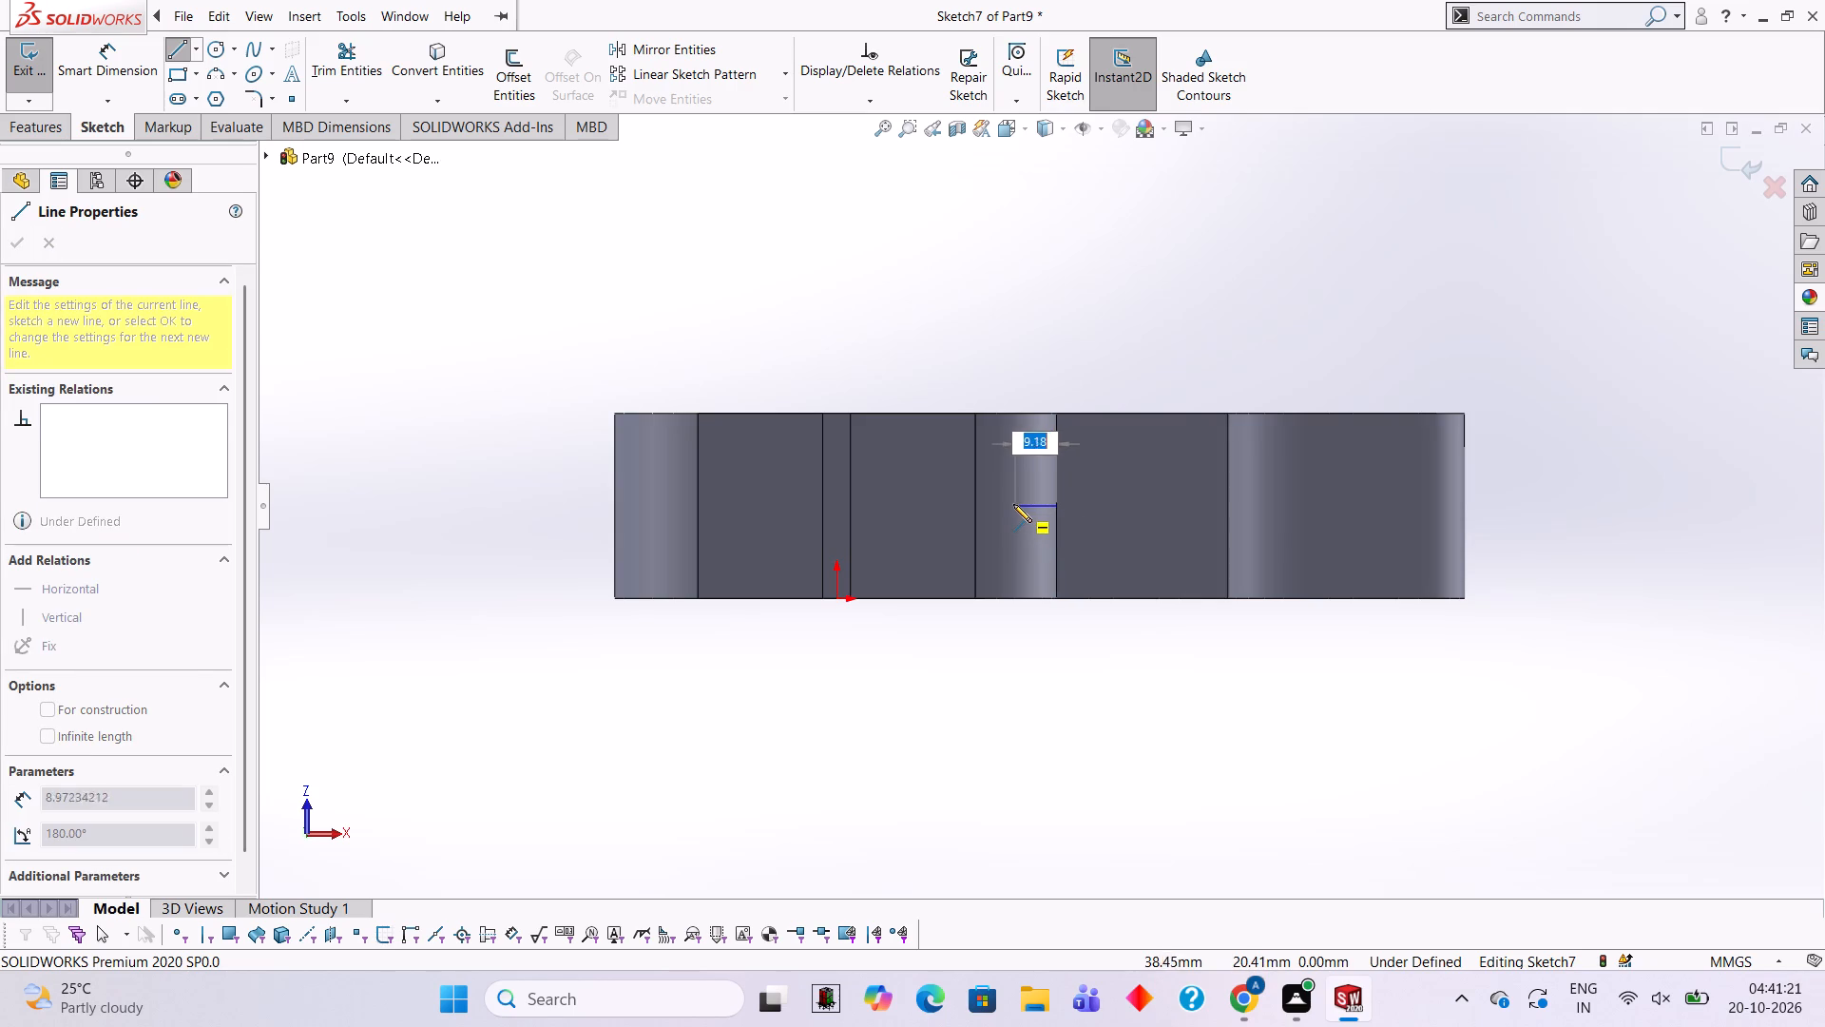
click(1013, 504)
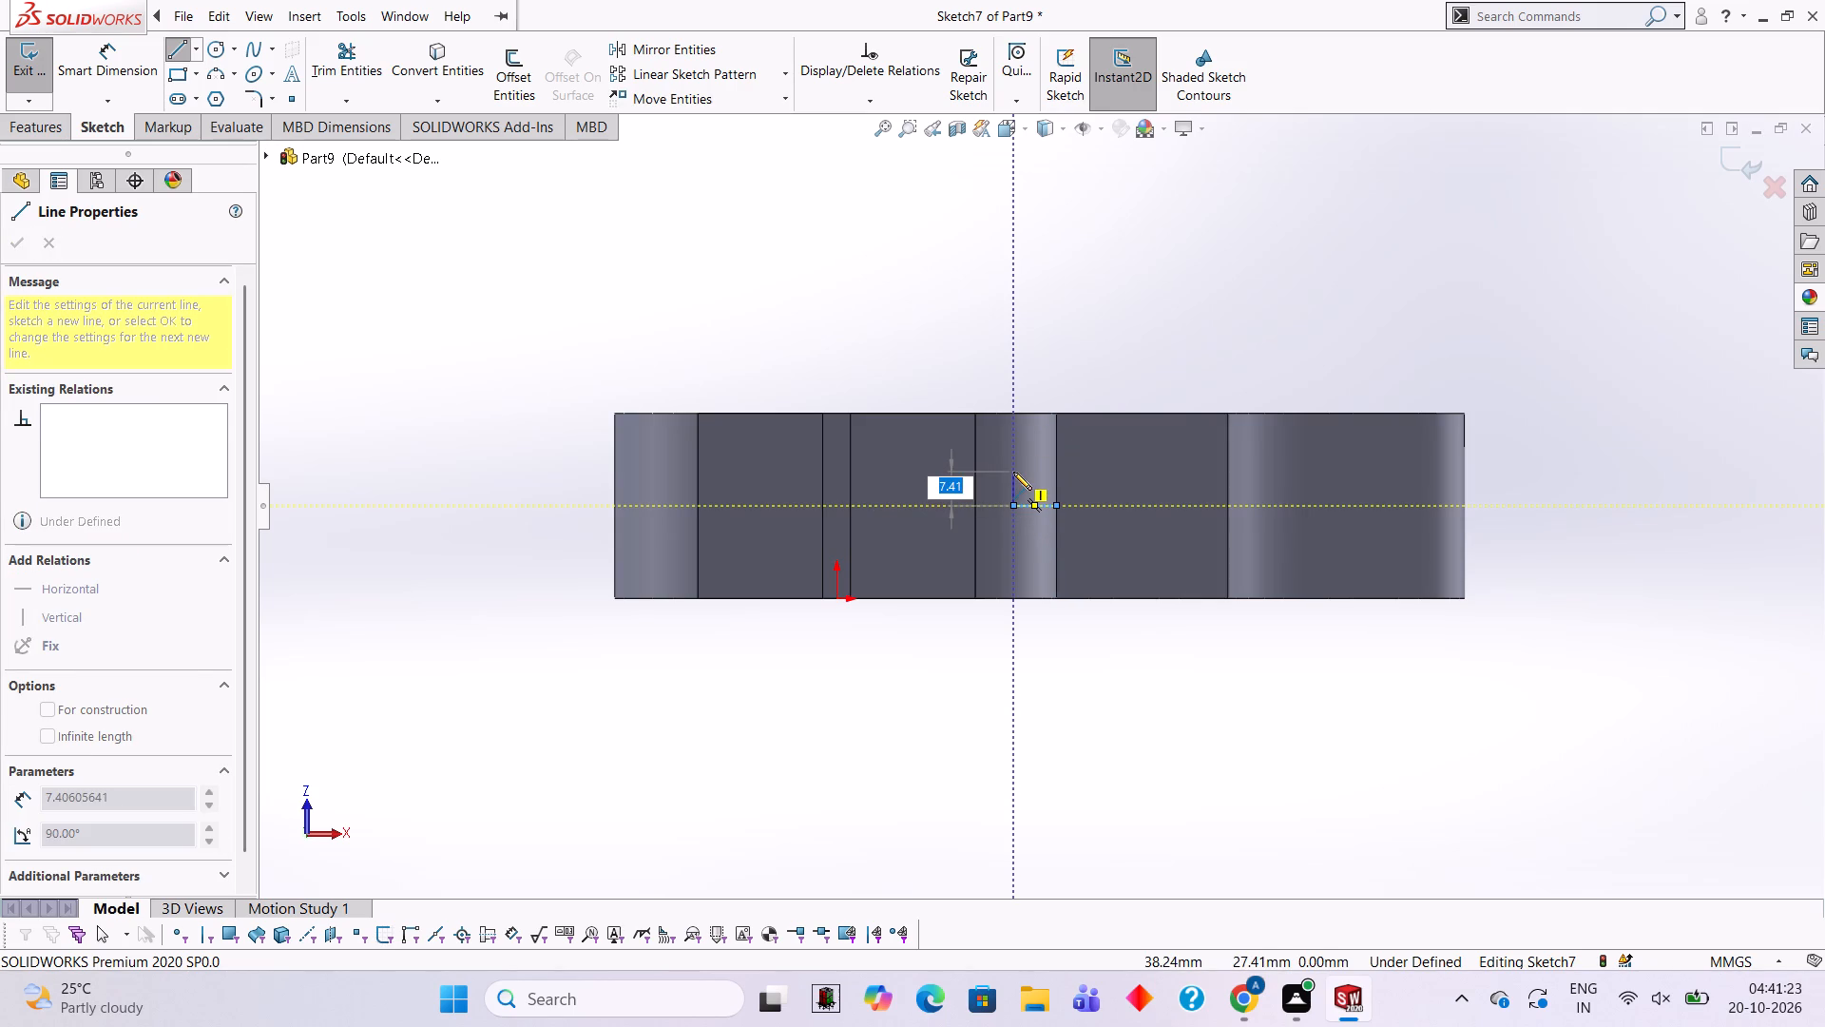
key(6)
key(Return)
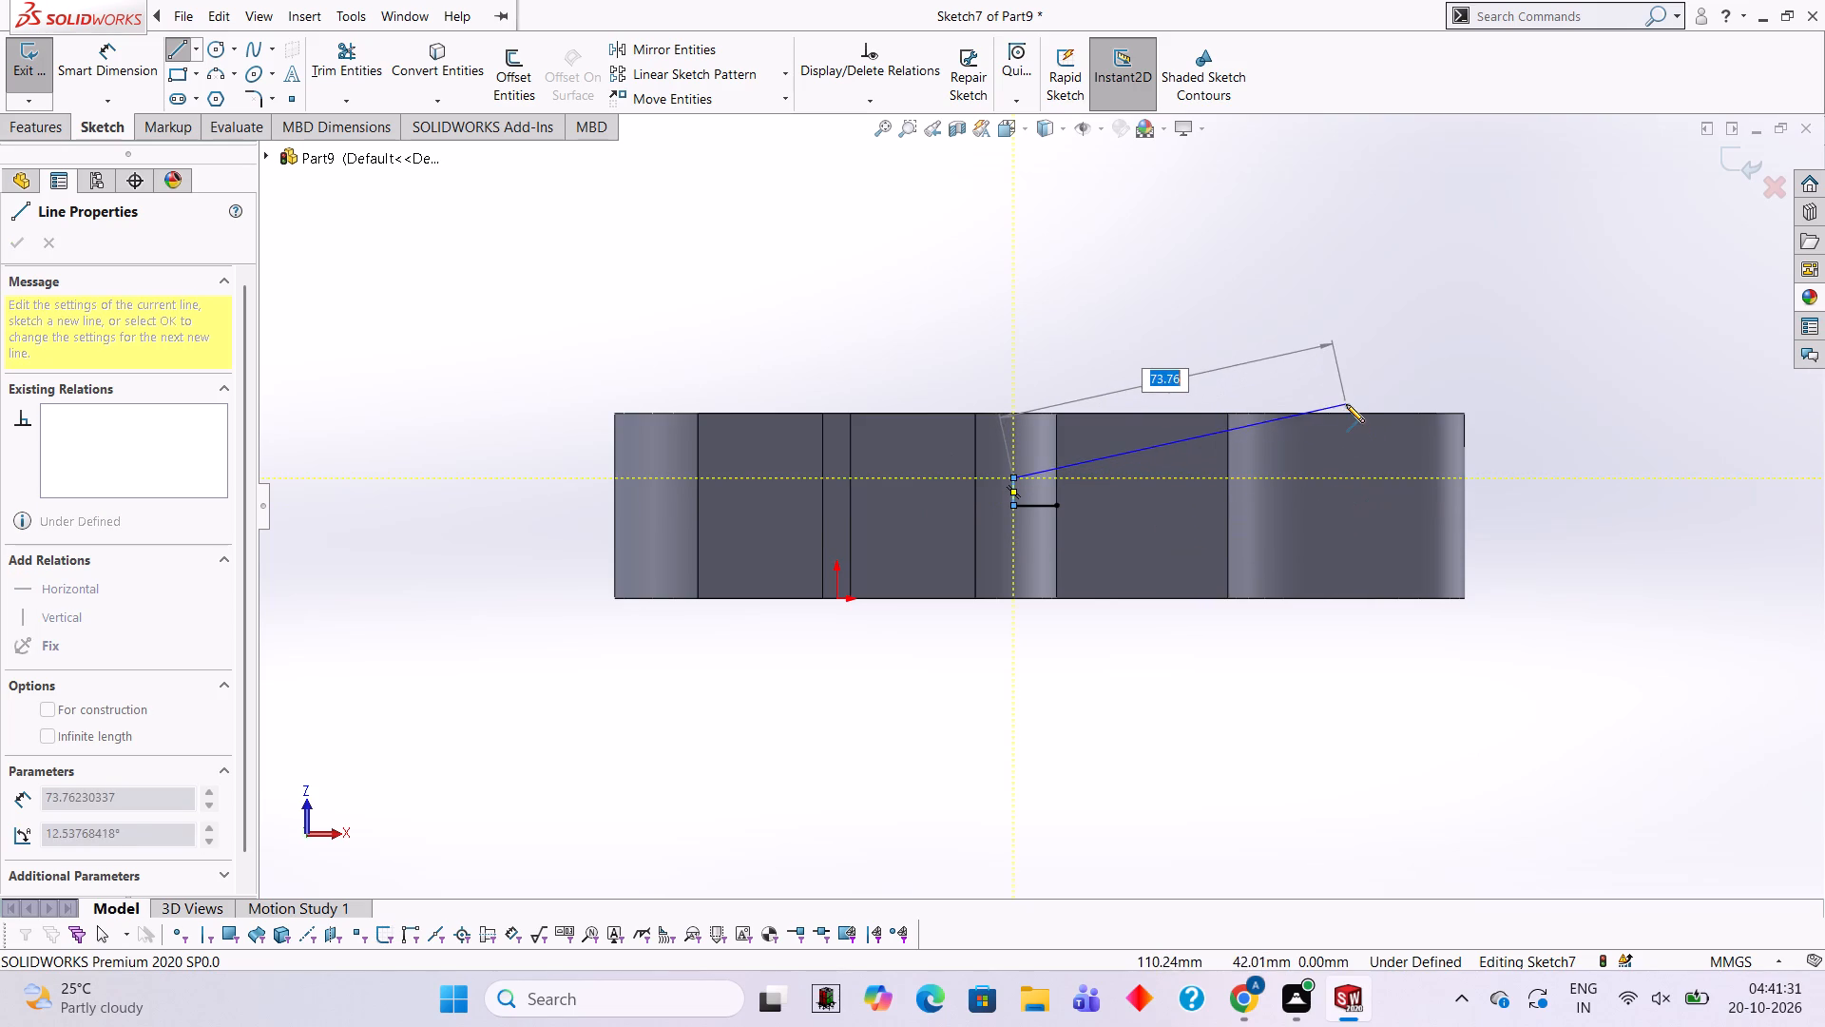
click(1347, 481)
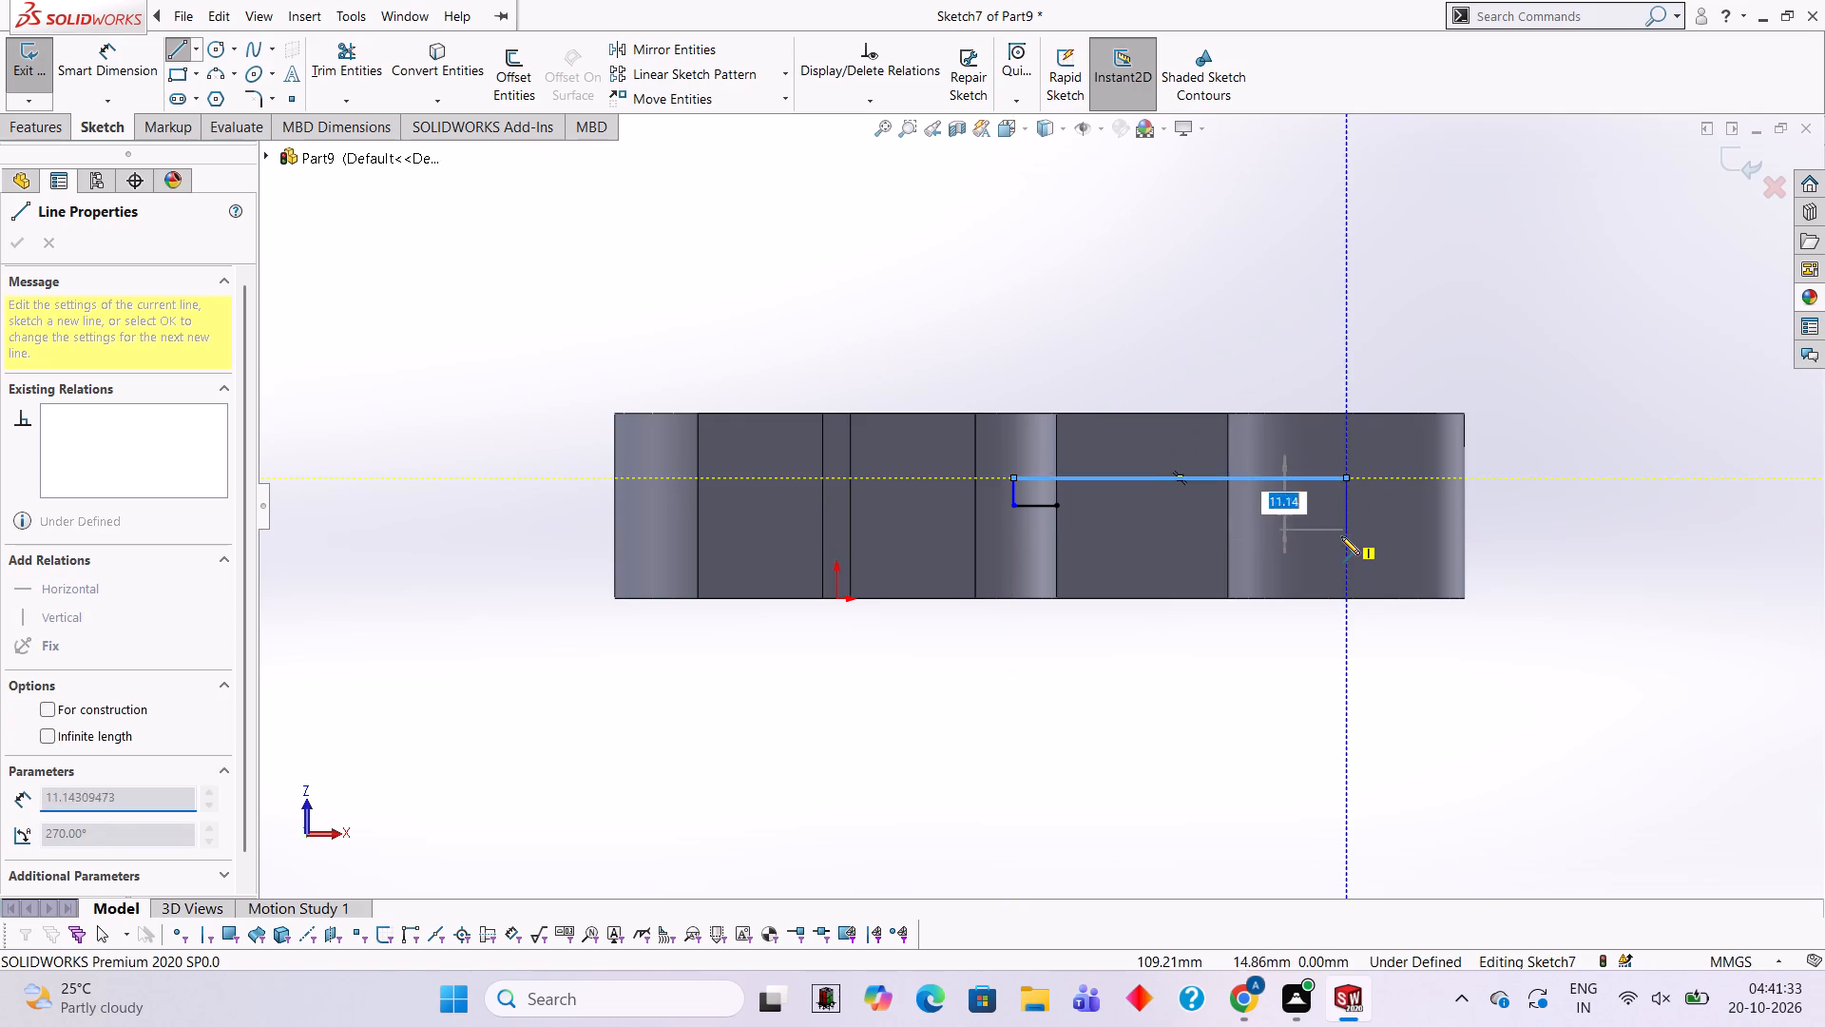
text(12)
key(Return)
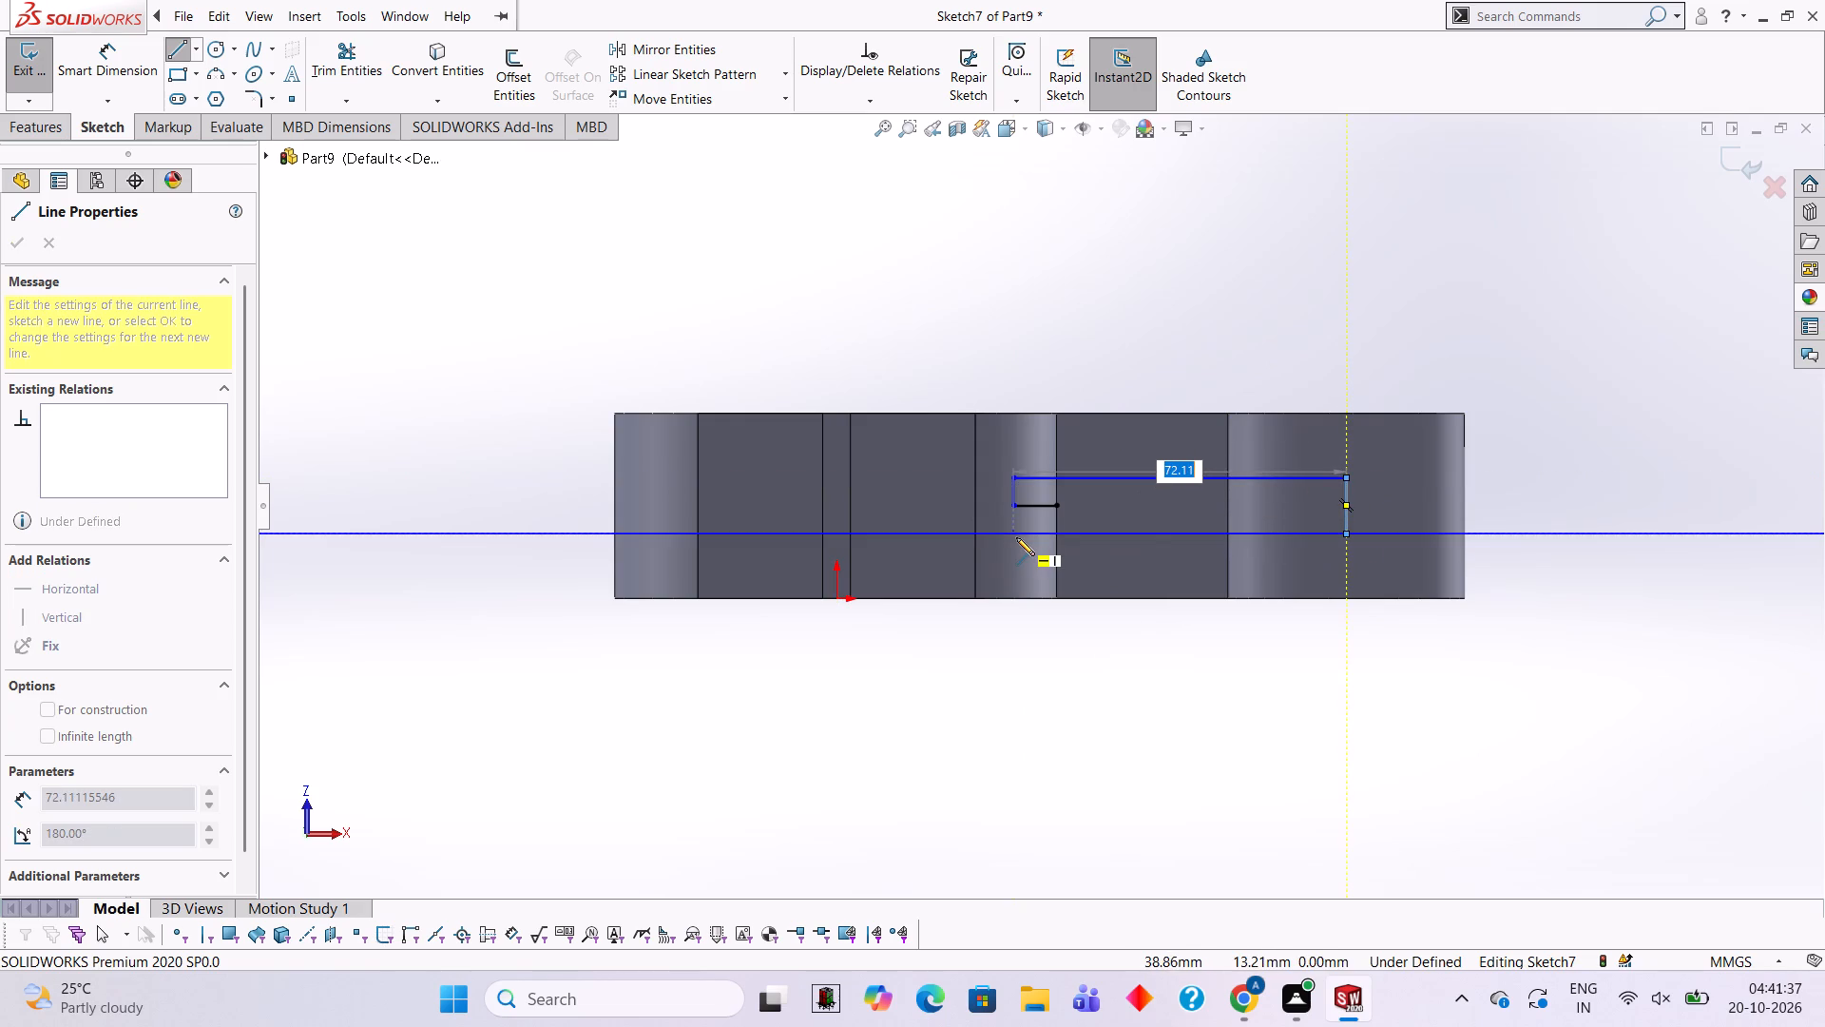
click(1016, 537)
click(1015, 507)
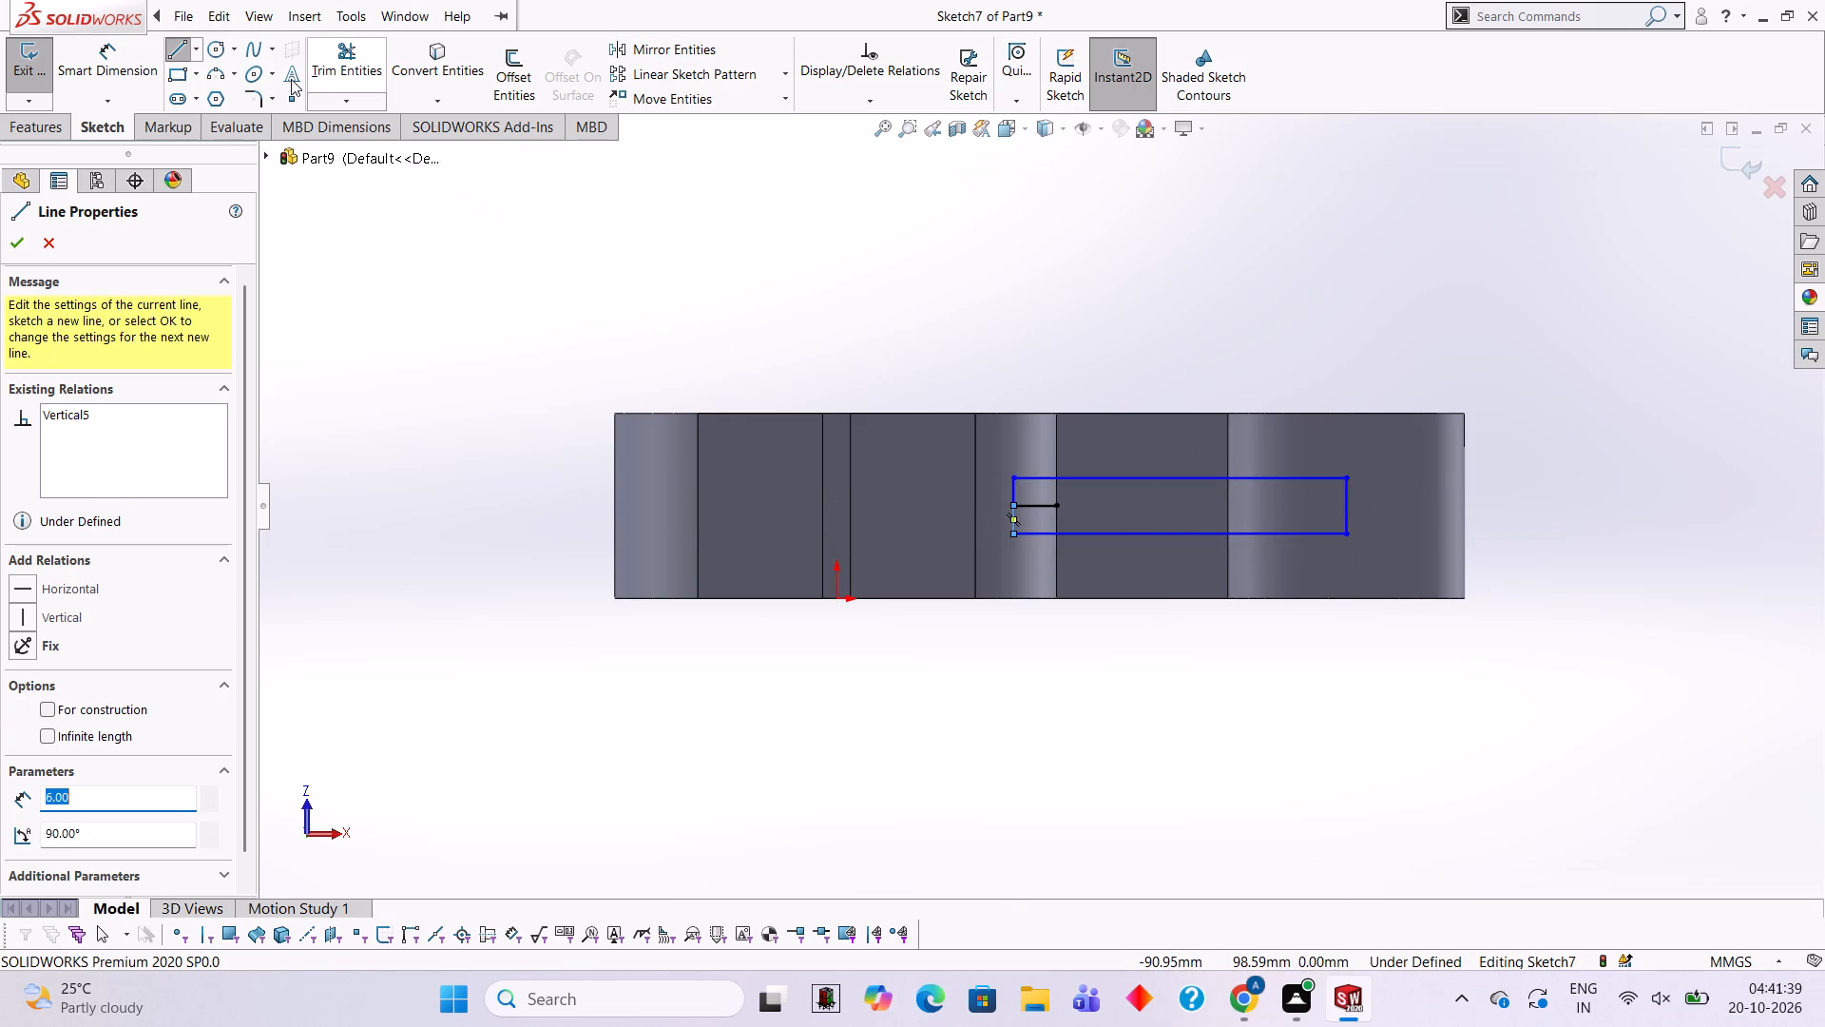
Trim away the short guide line inside the rectangle's ring end.
click(322, 65)
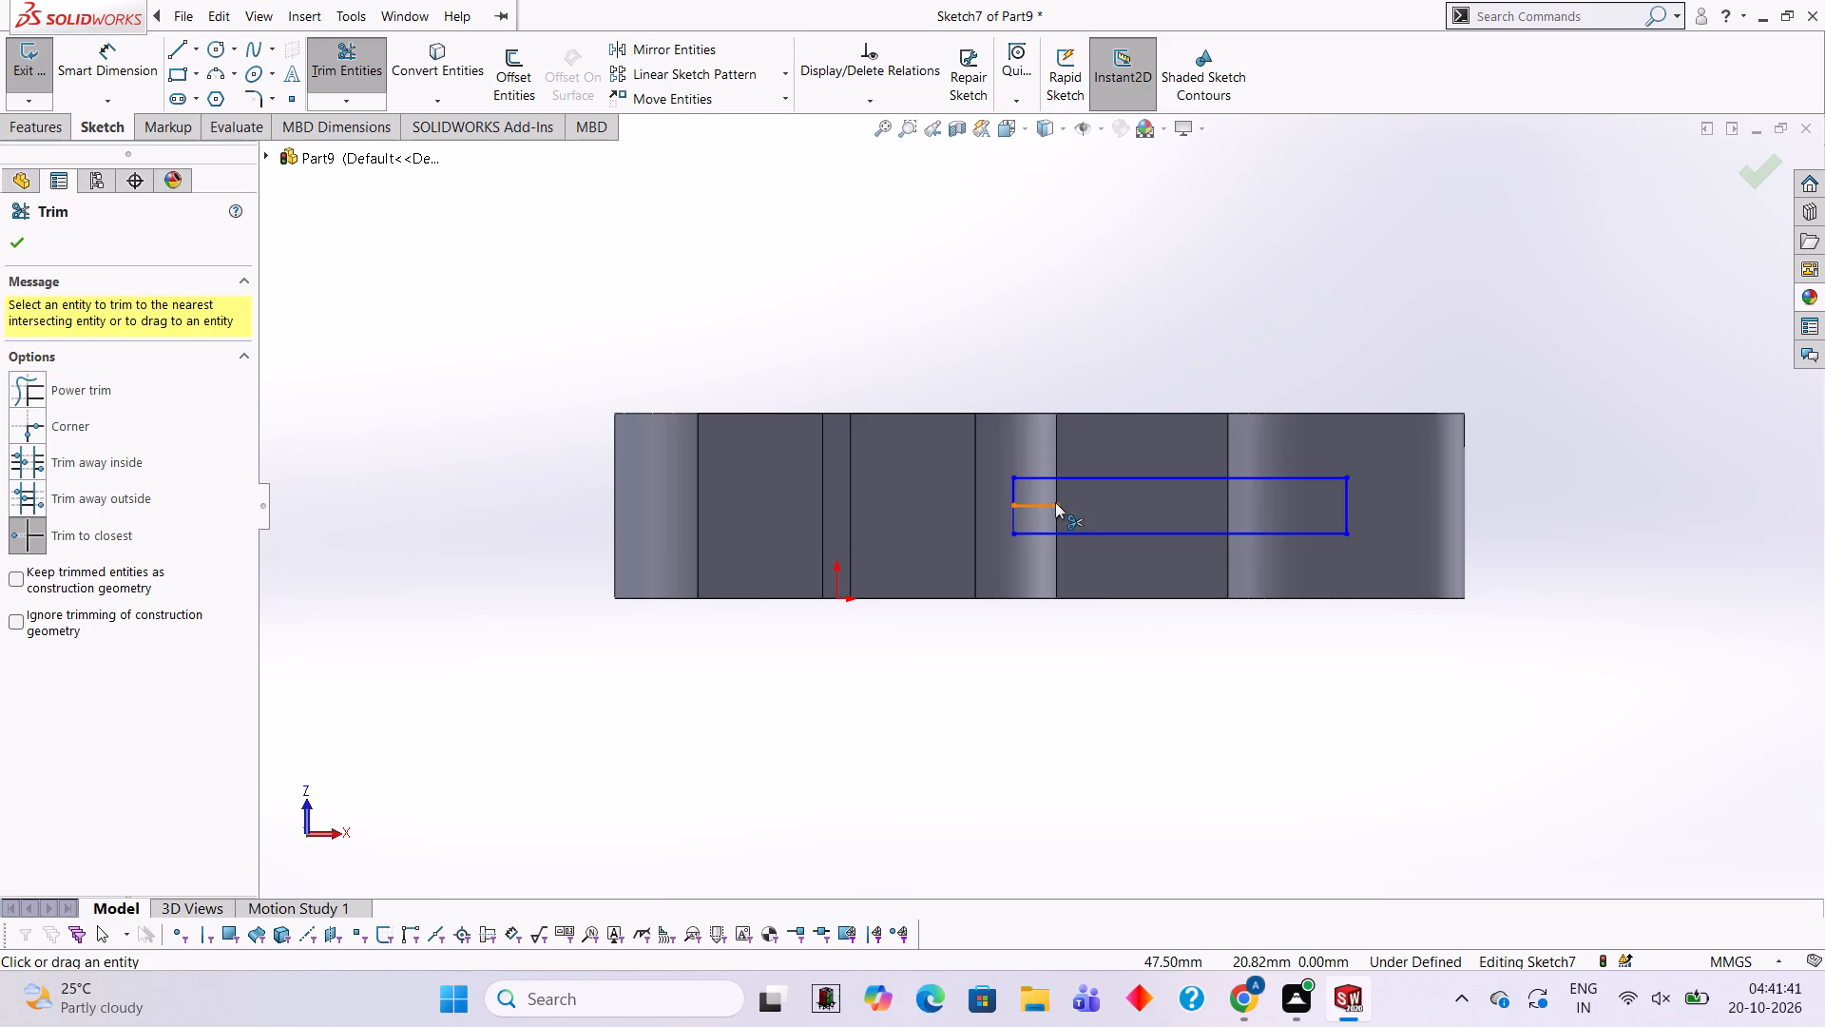
click(1055, 502)
middle_drag(884, 304, 864, 701)
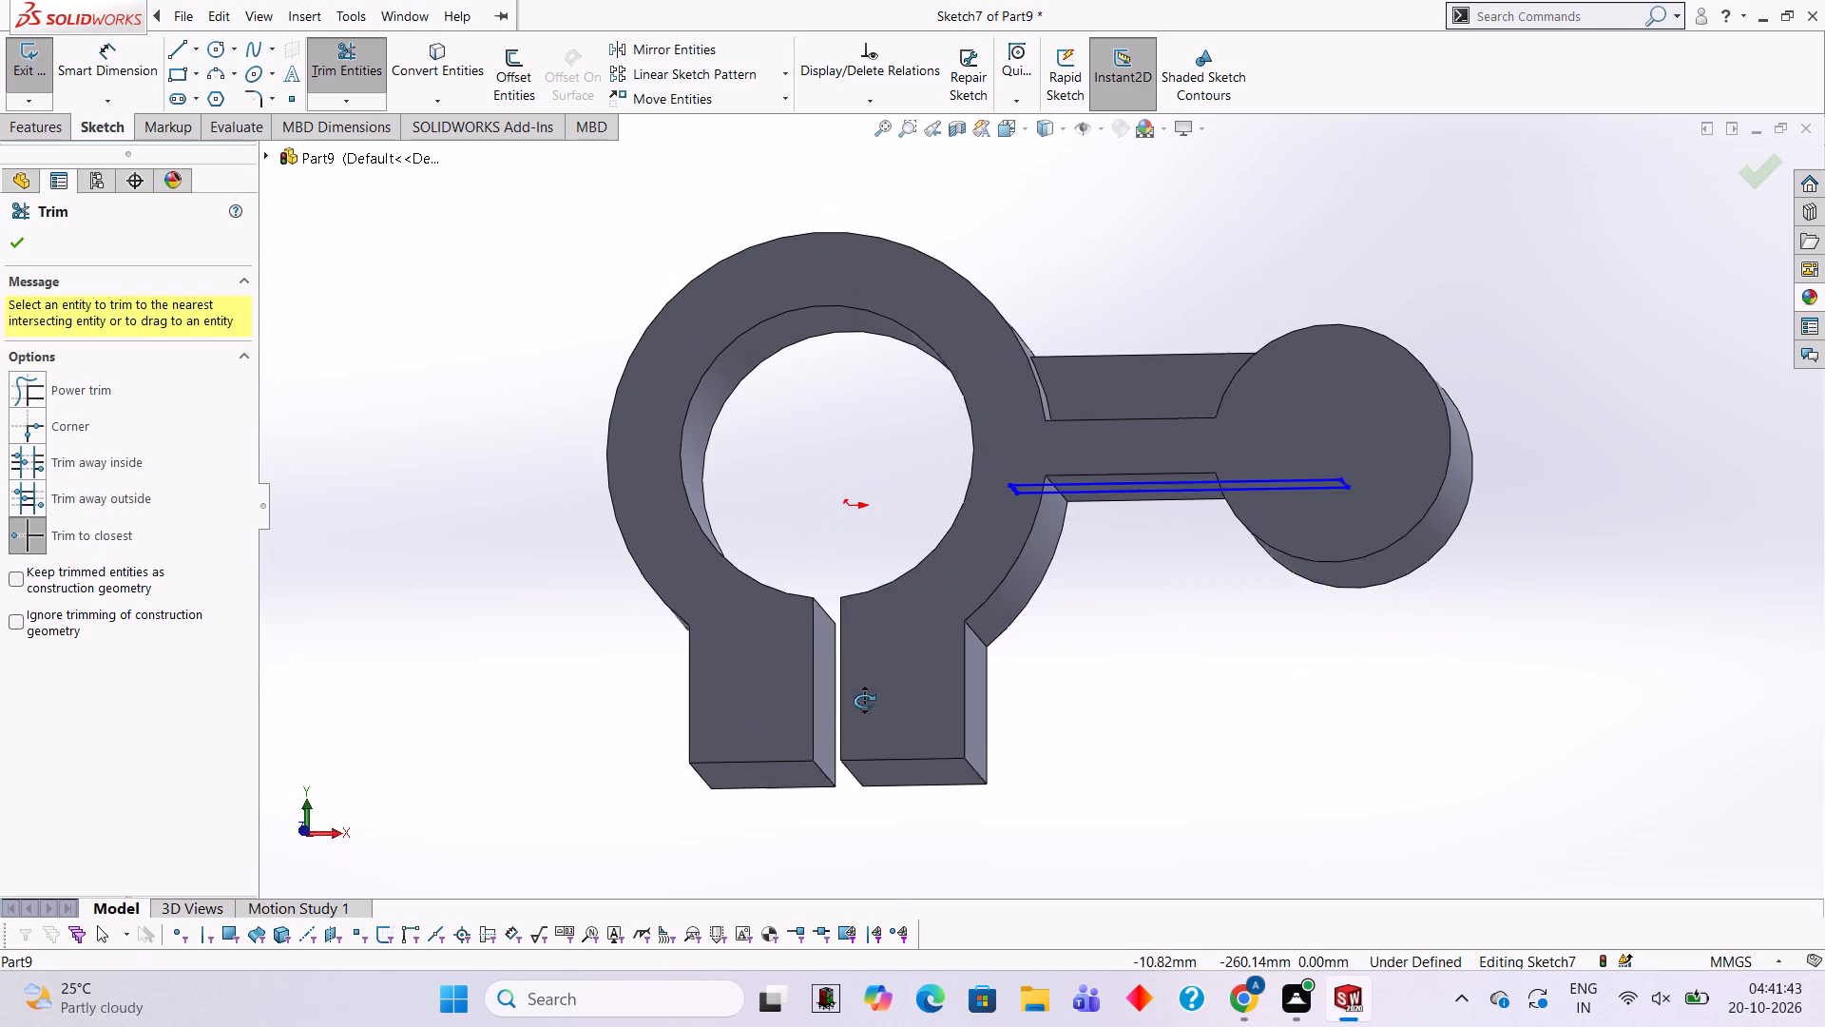
middle_drag(864, 701, 862, 701)
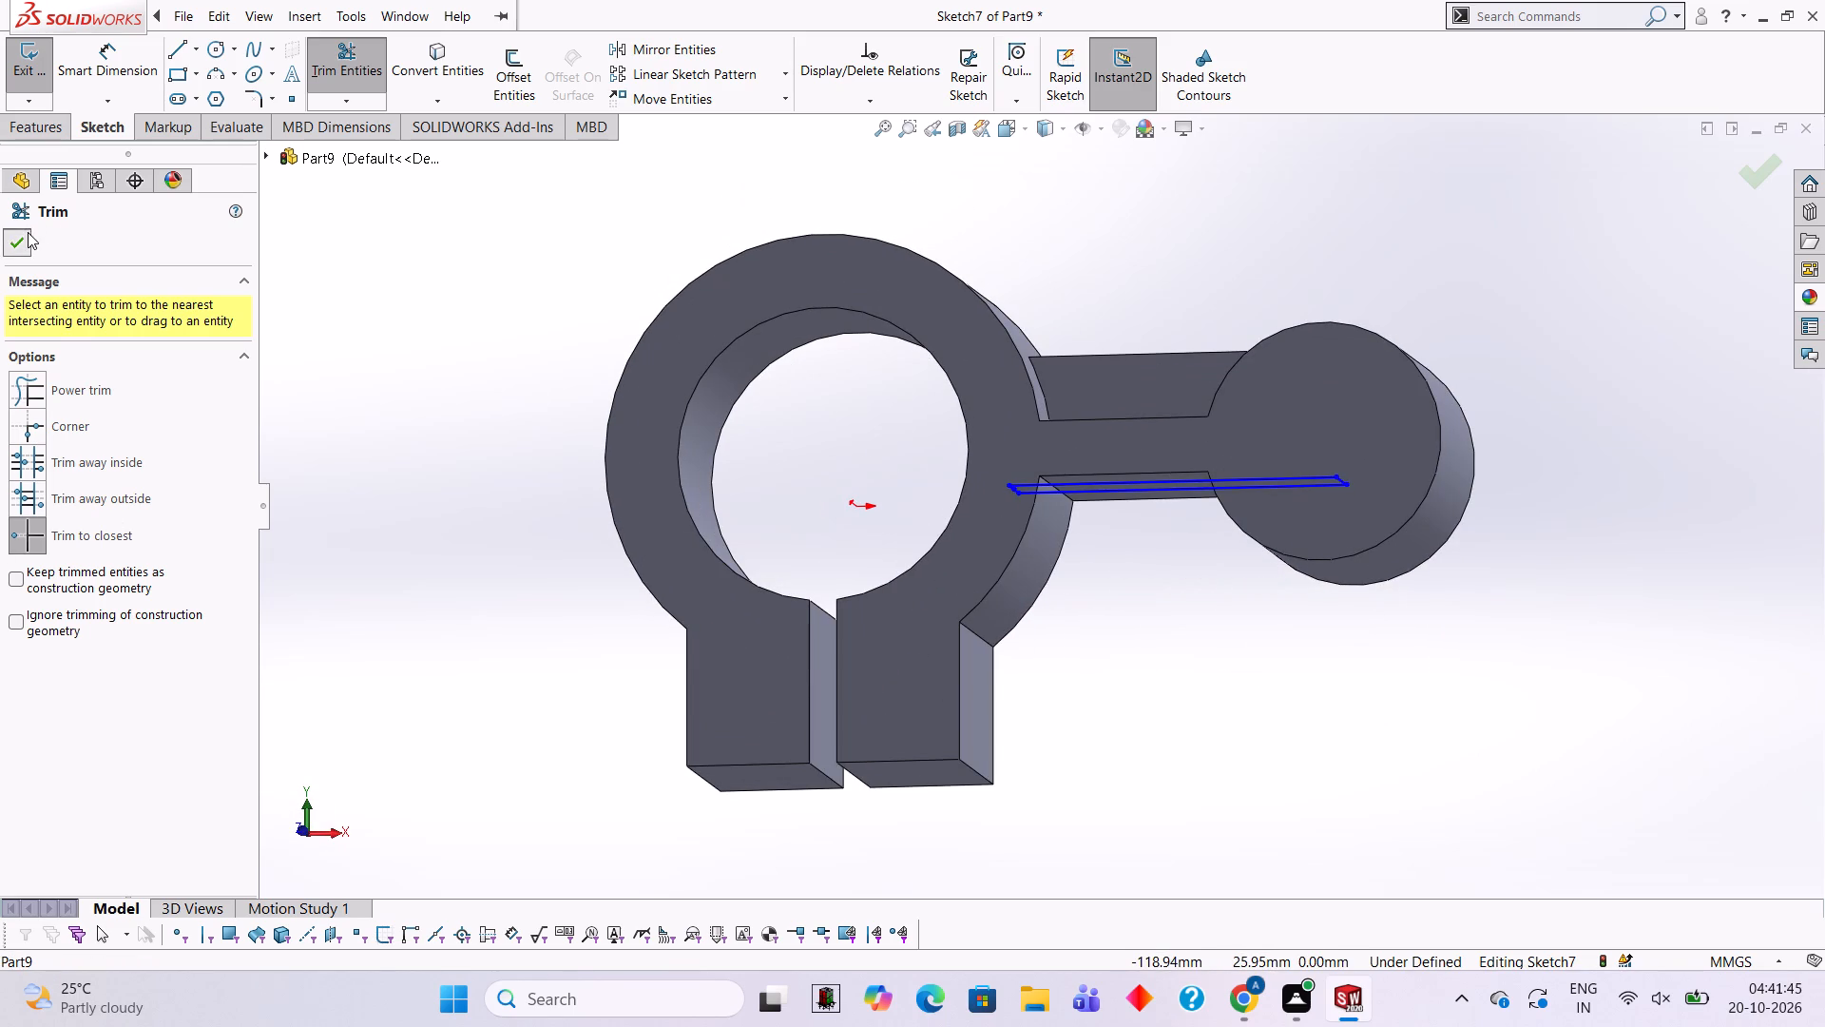
click(28, 232)
Extrude the underside rectangle 16 mm blind away from the web, merging the result.
click(40, 135)
click(40, 99)
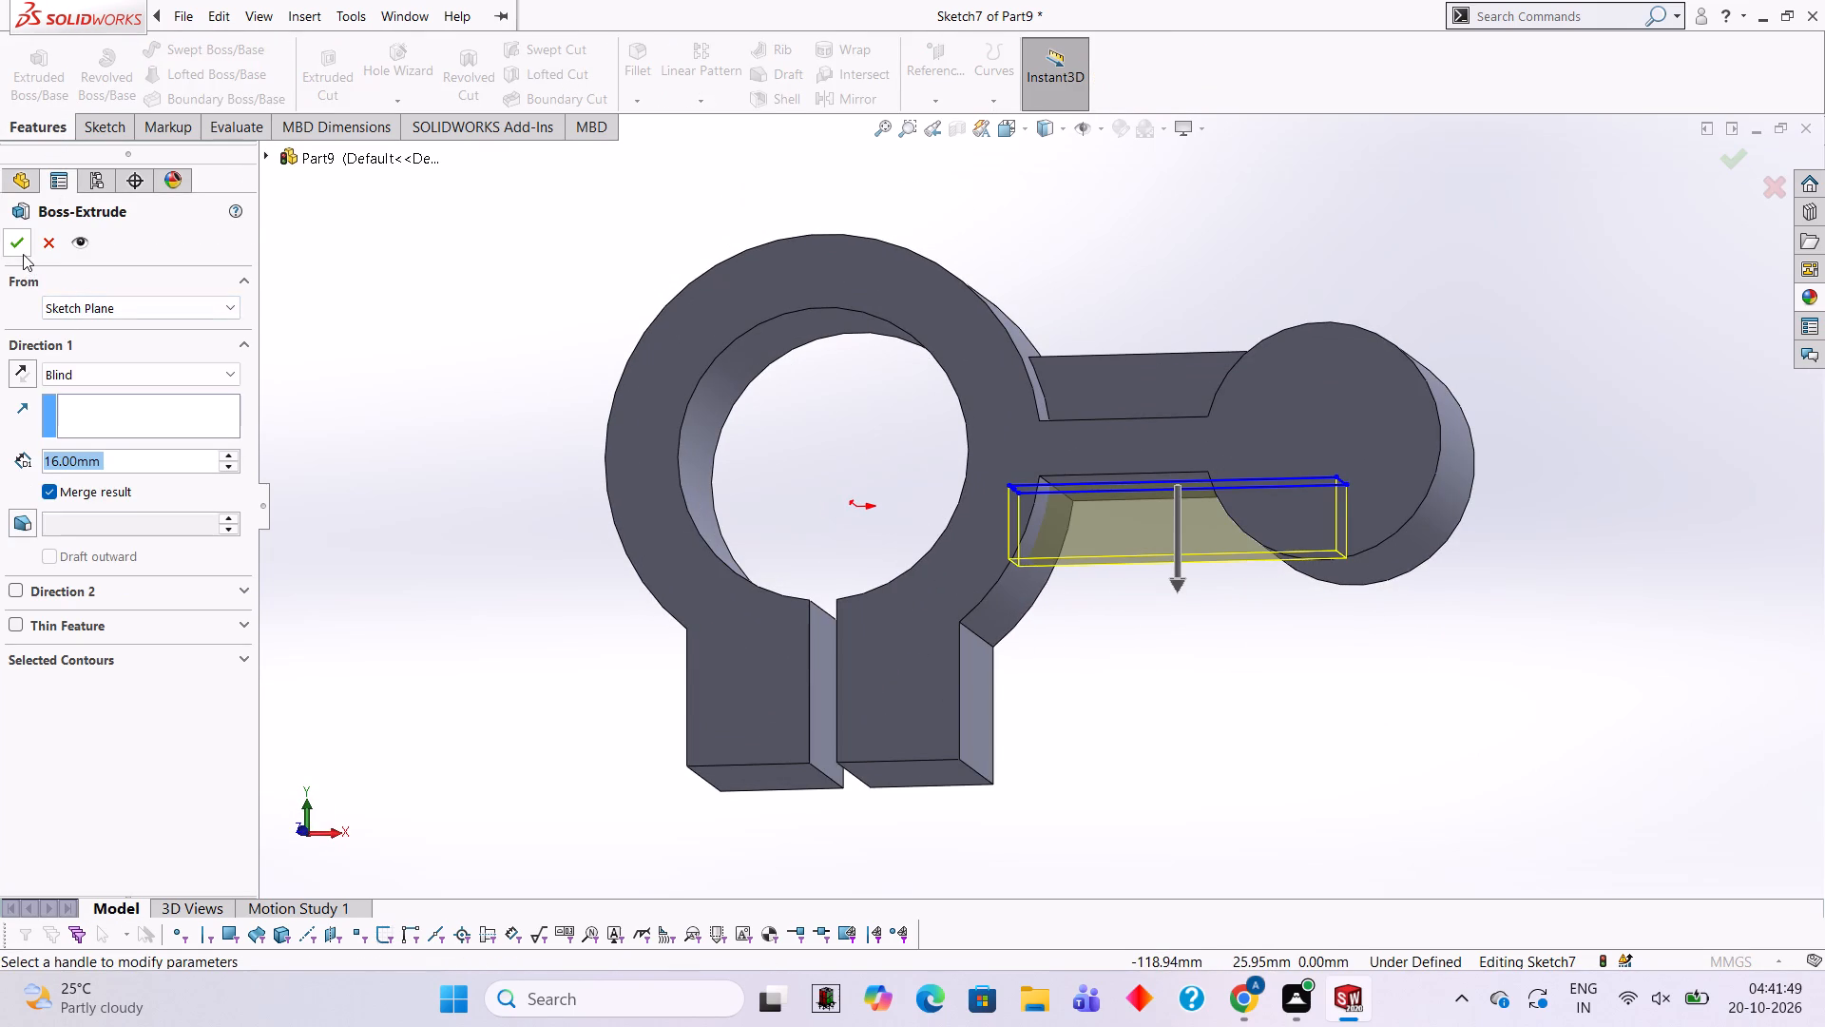
click(19, 244)
click(422, 335)
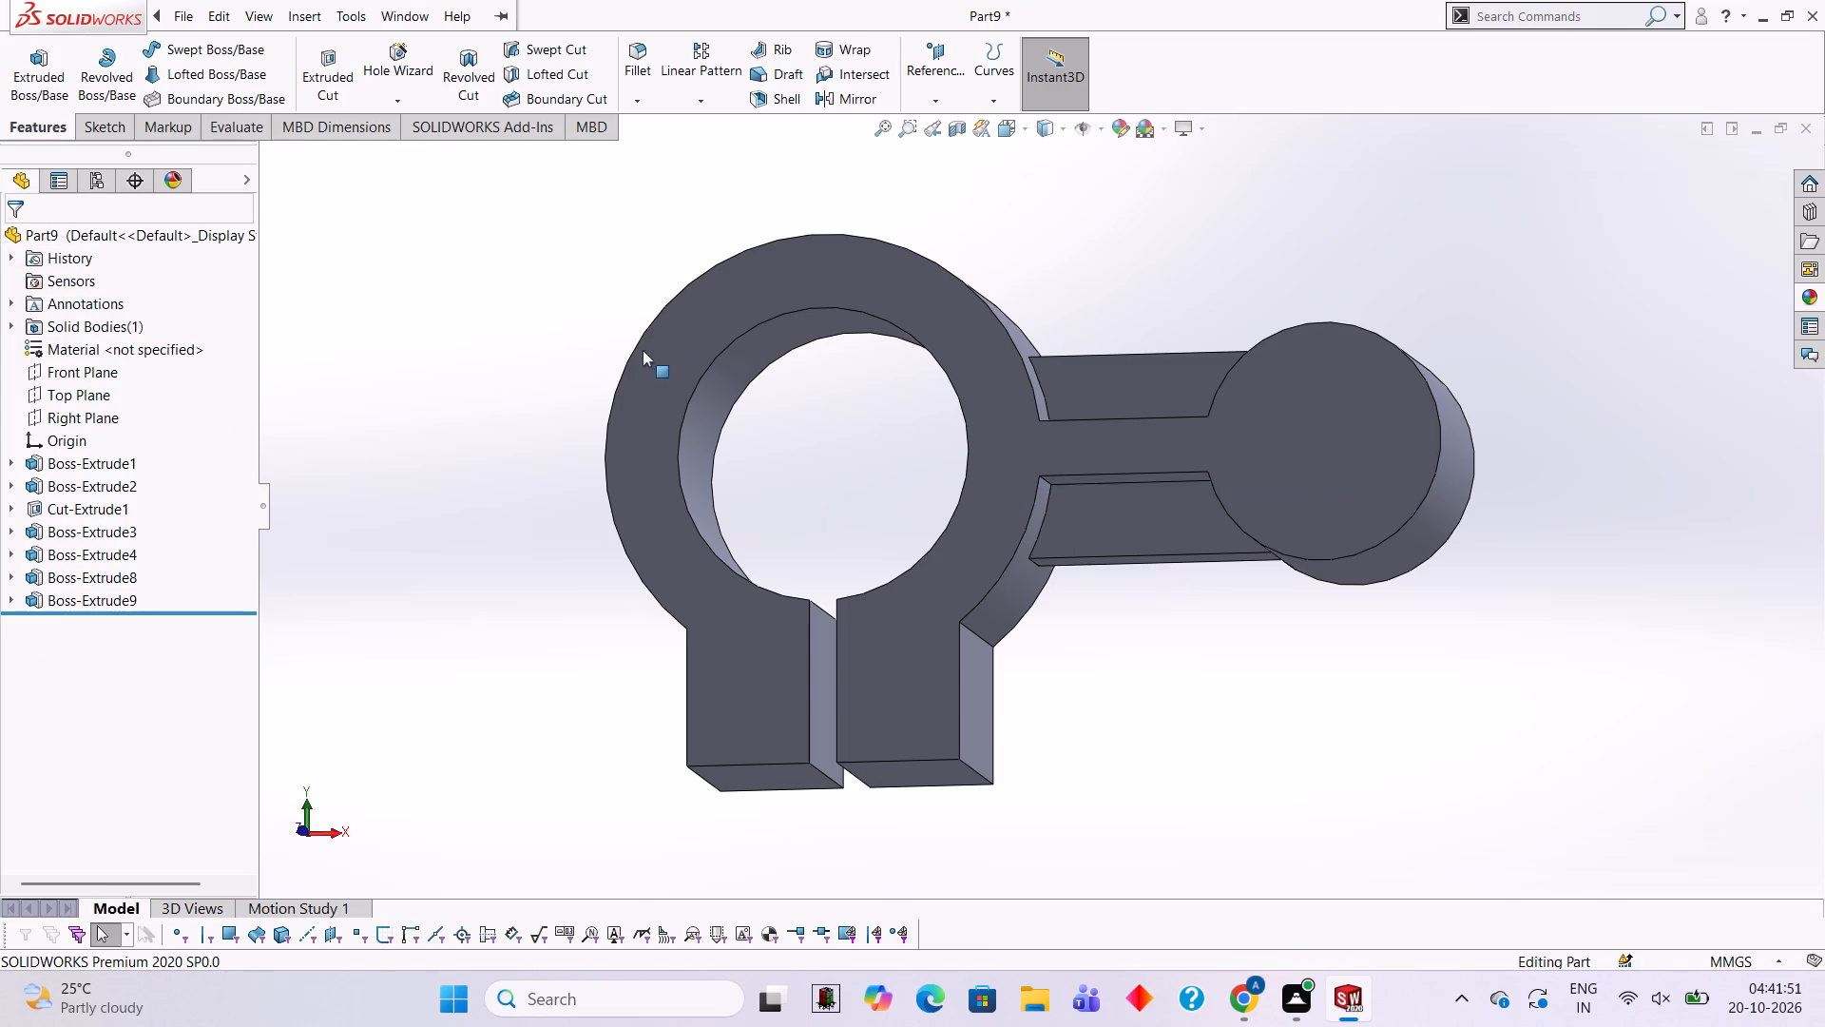
Examine both ribs and their junctions with the ring and cylinder from several angles.
middle_drag(956, 466, 959, 637)
scroll(1264, 502, up, 2)
middle_drag(1222, 401, 1209, 396)
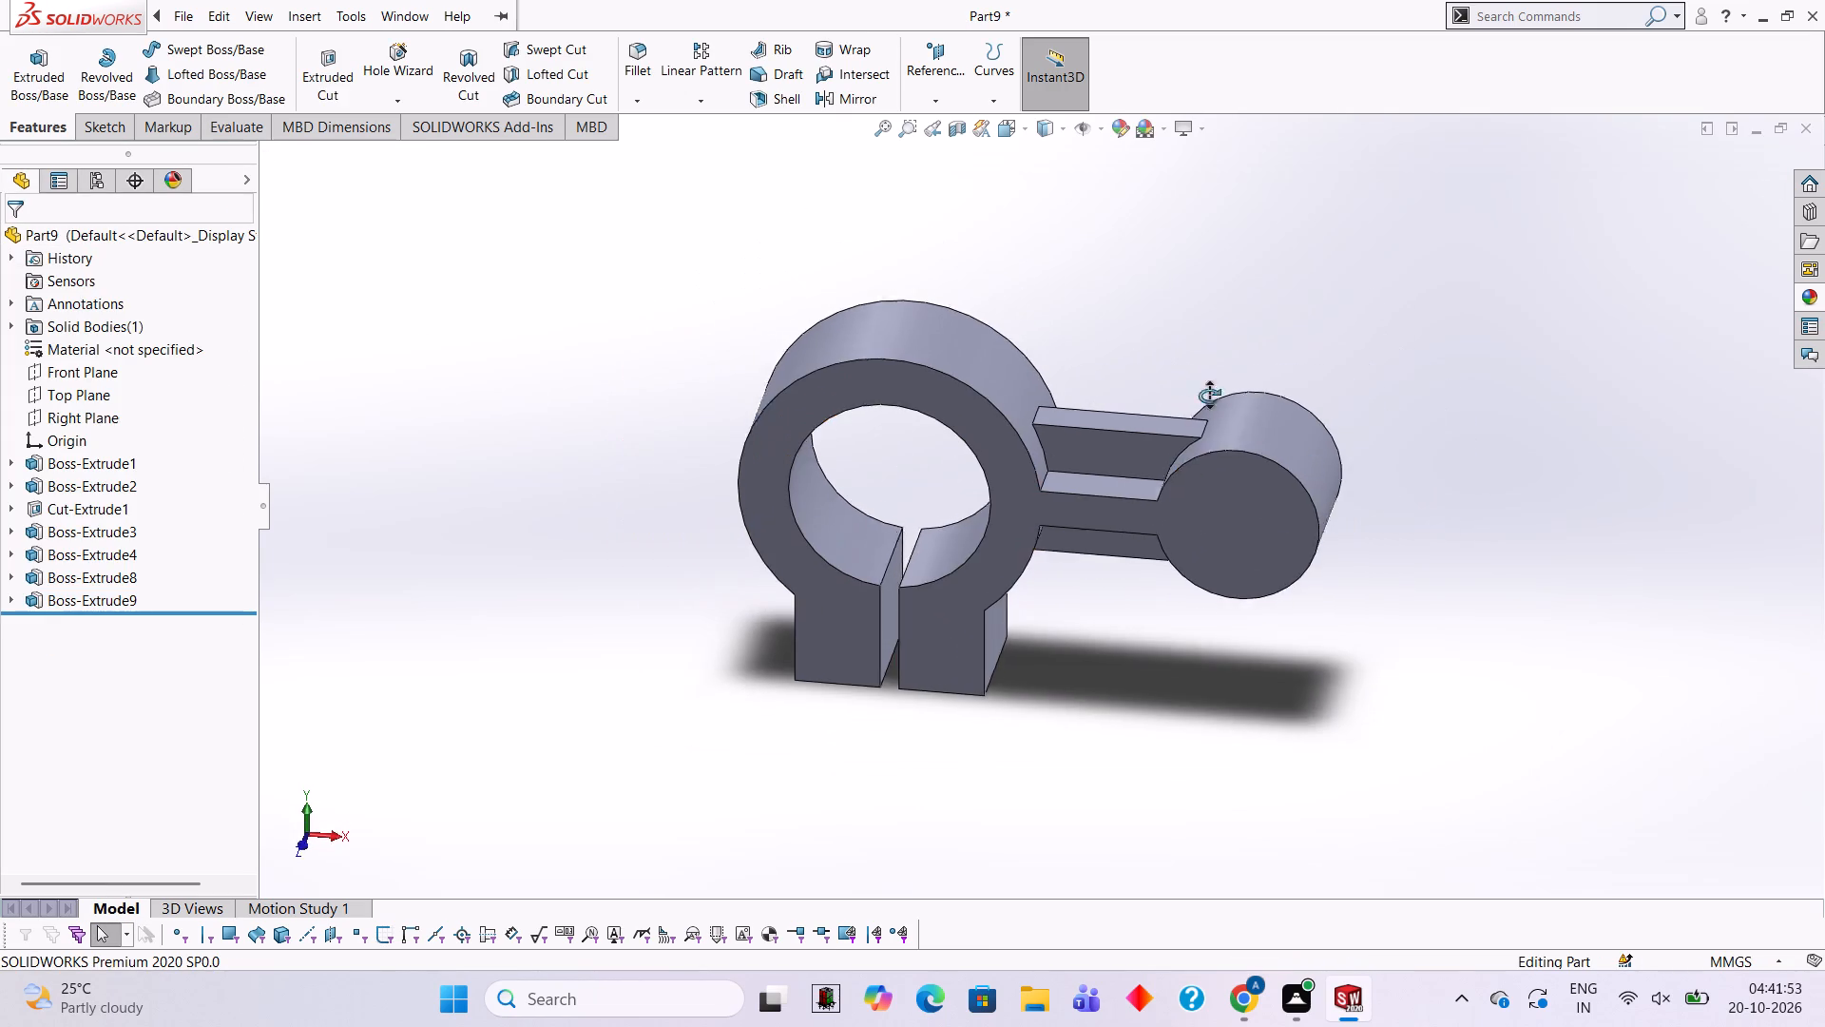
middle_drag(1209, 396, 1196, 389)
scroll(1196, 389, down, 1)
middle_drag(1138, 573, 1096, 553)
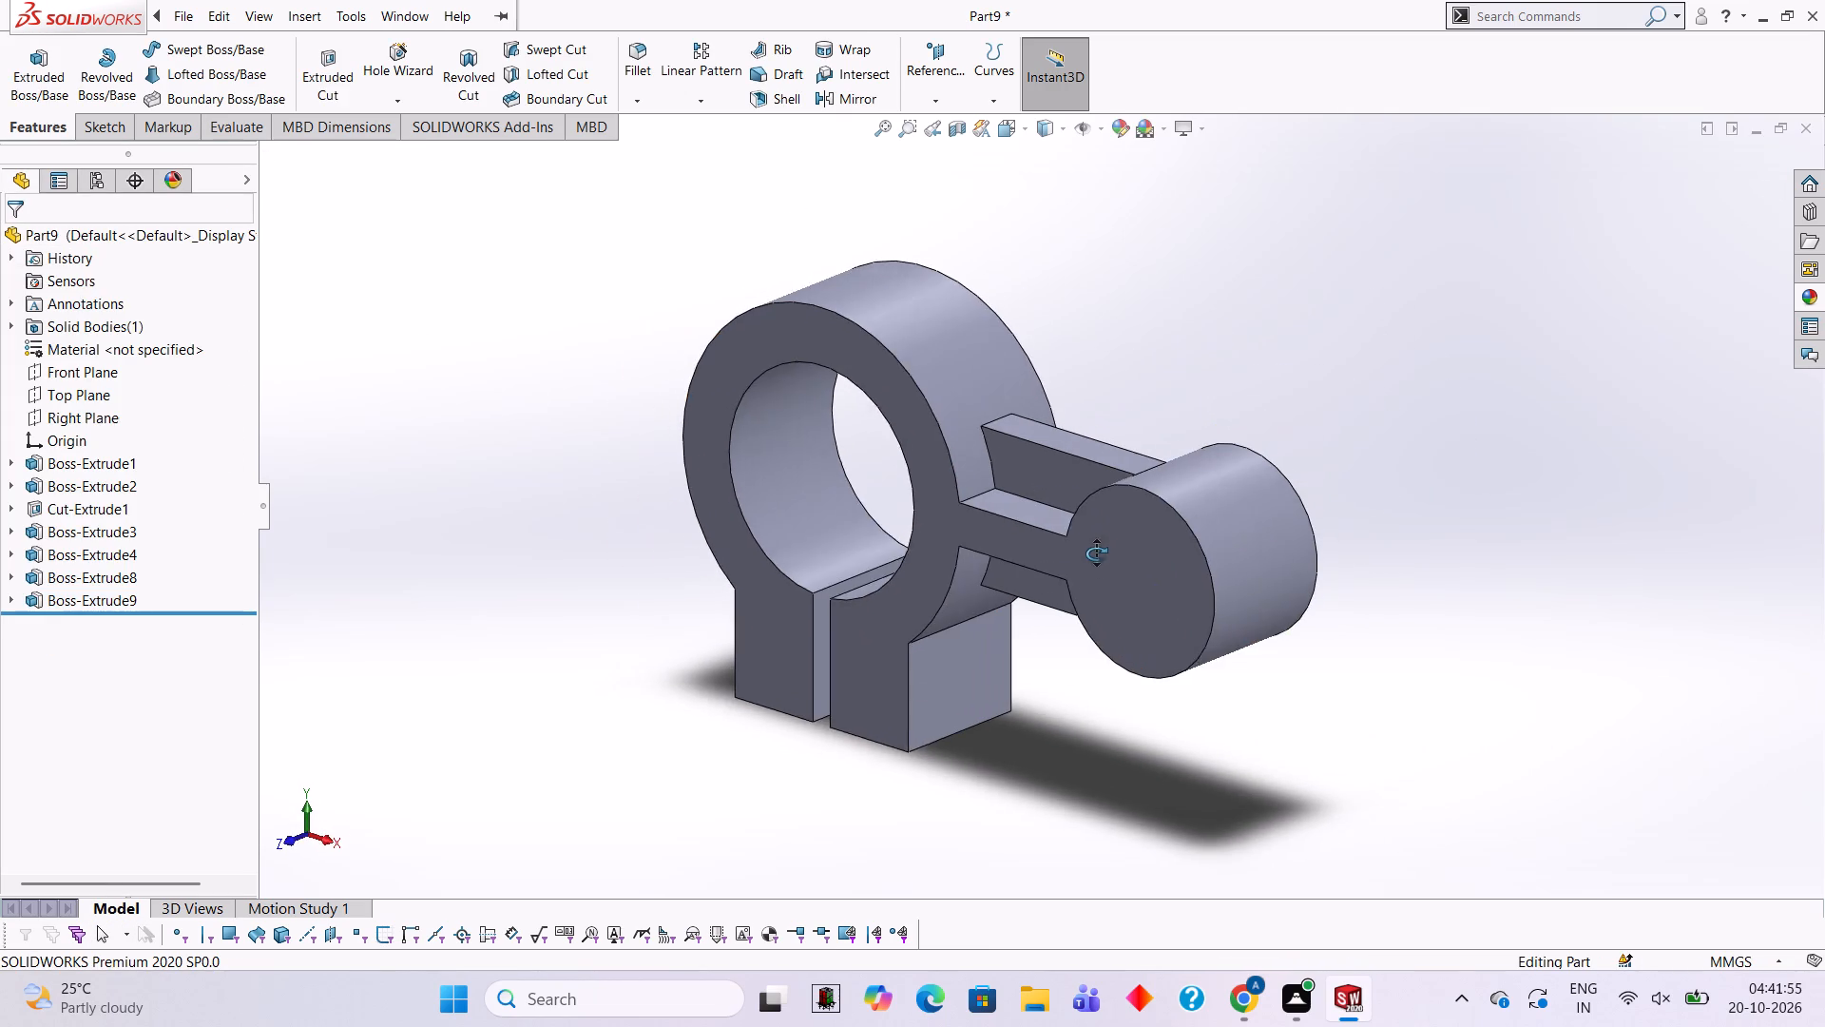
middle_drag(1096, 553, 1106, 556)
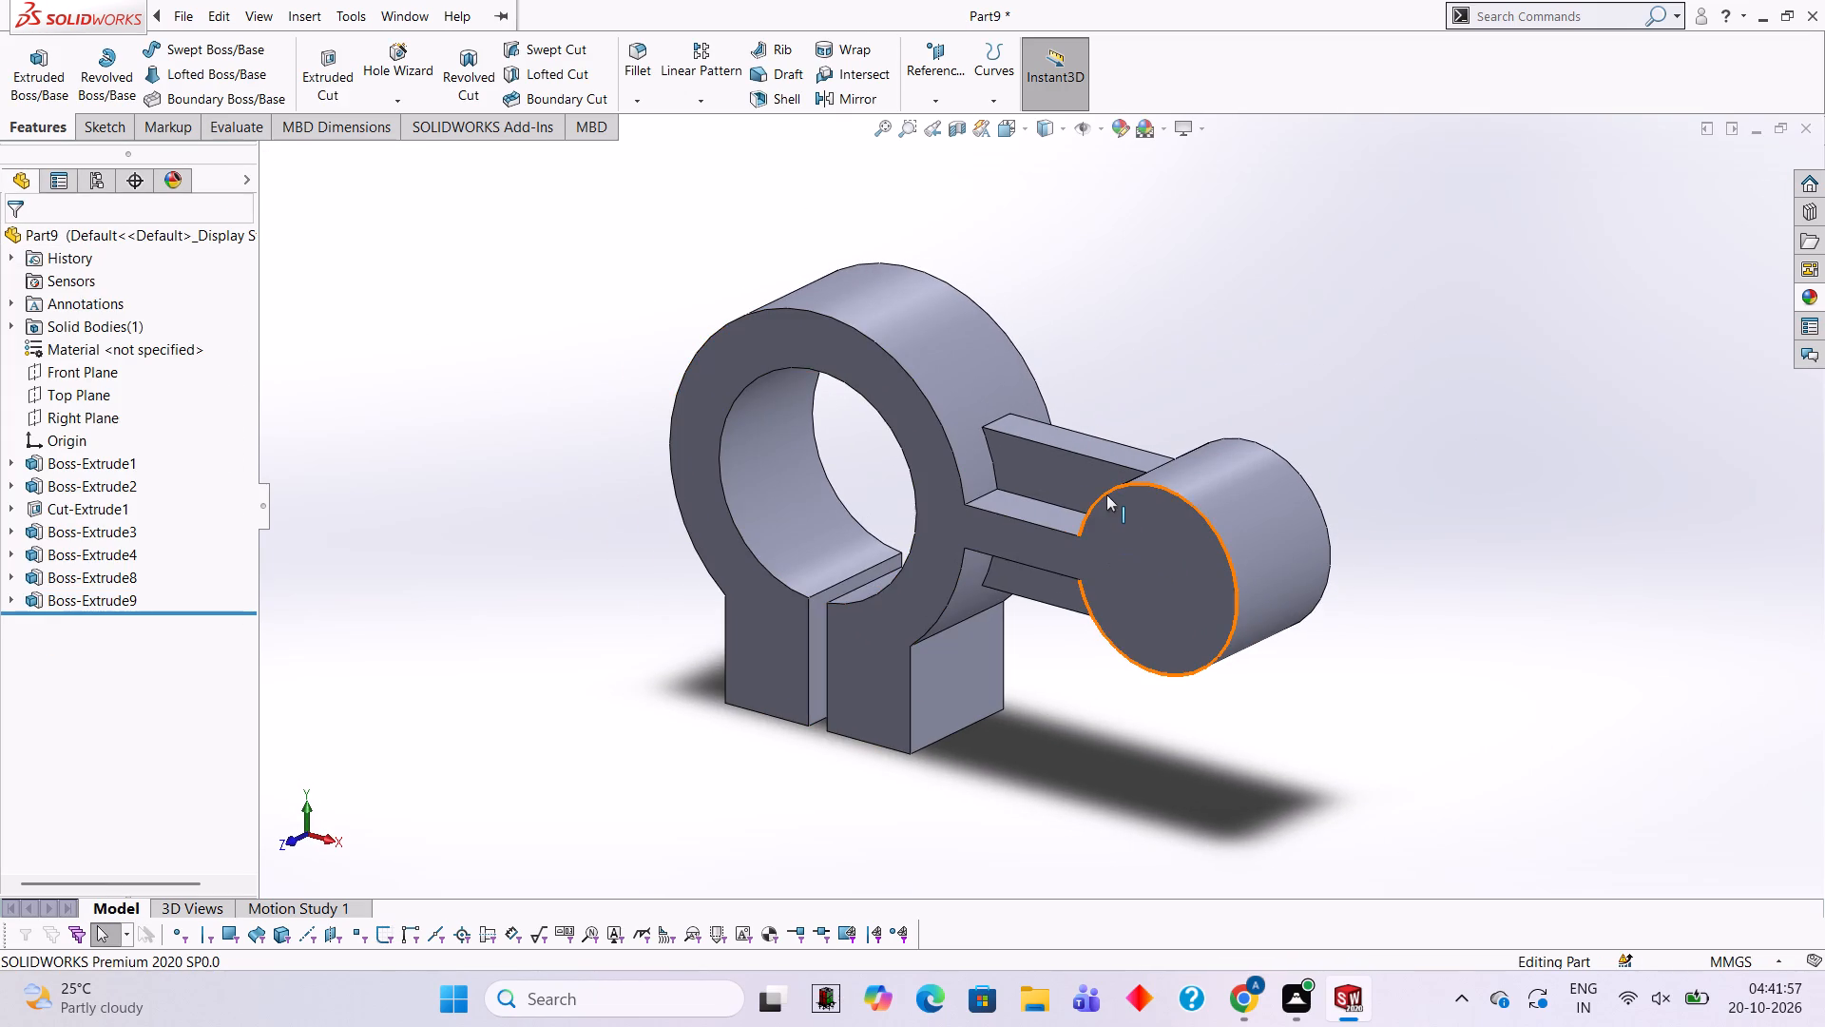
scroll(1073, 490, down, 1)
middle_drag(836, 466, 857, 476)
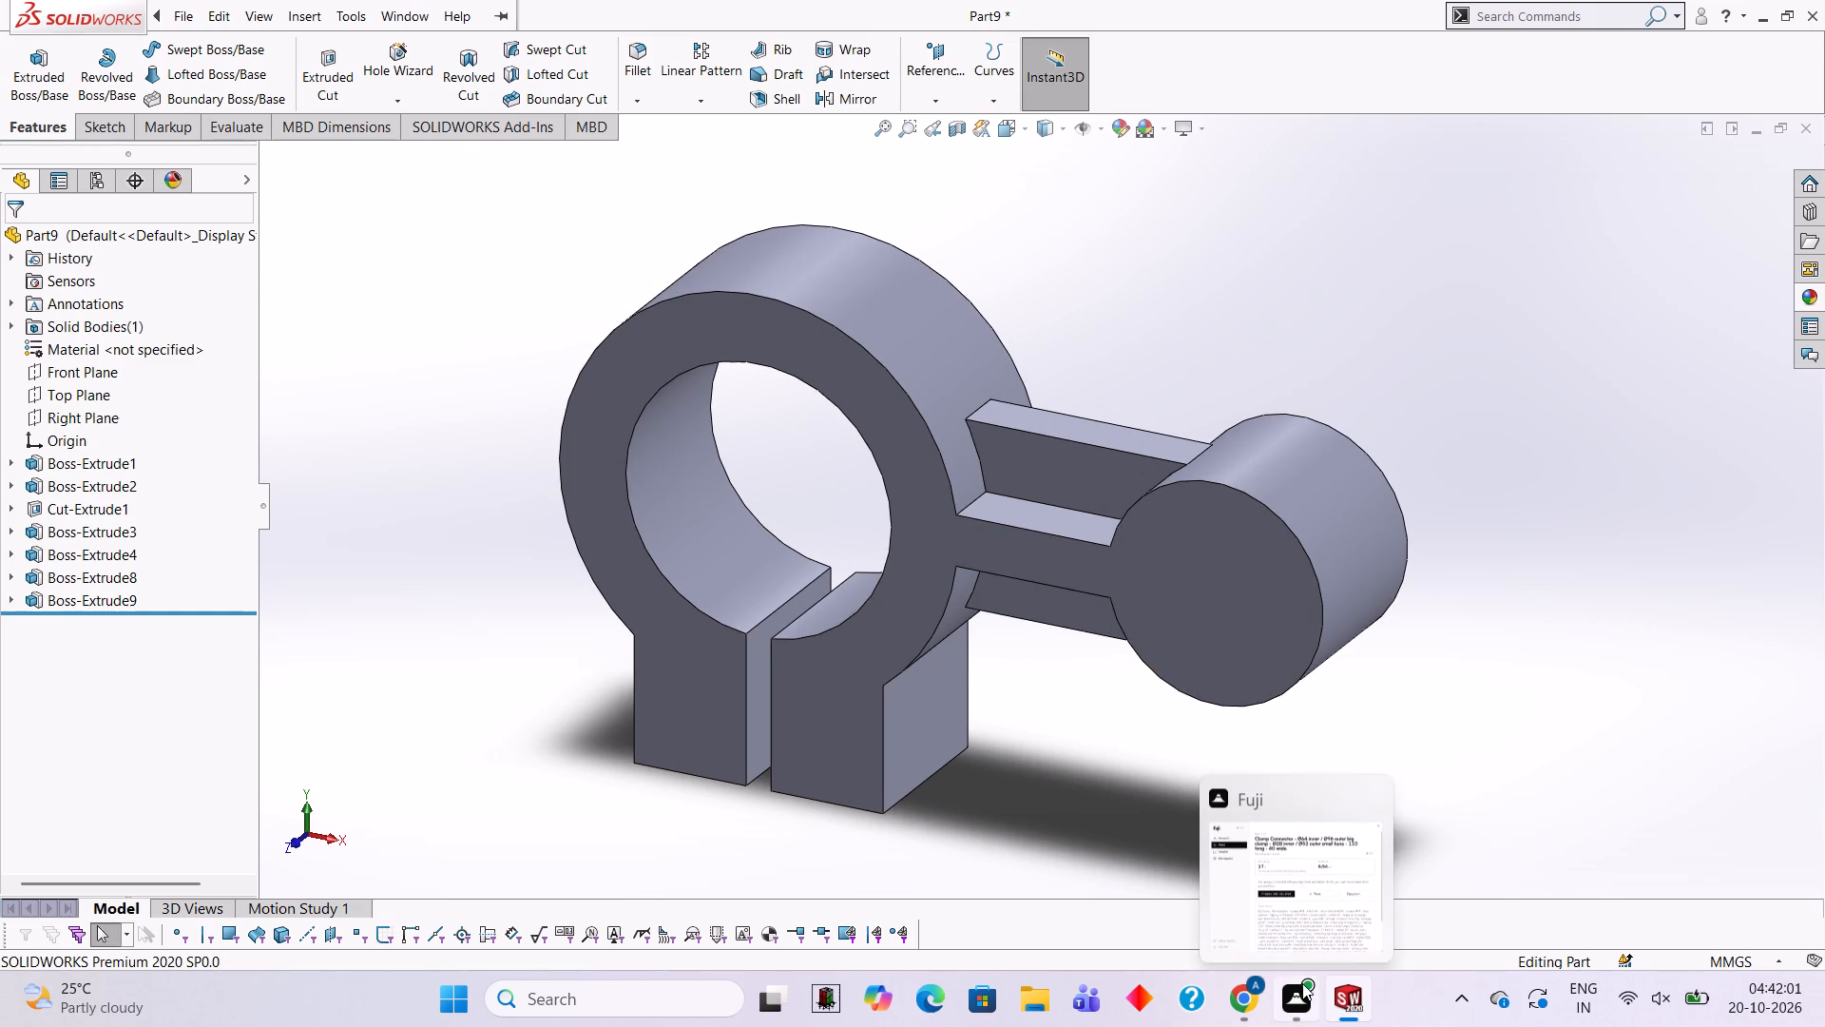
Sketch a 28 mm diameter circle on the cylinder's front face, concentric with the cylinder.
click(1217, 547)
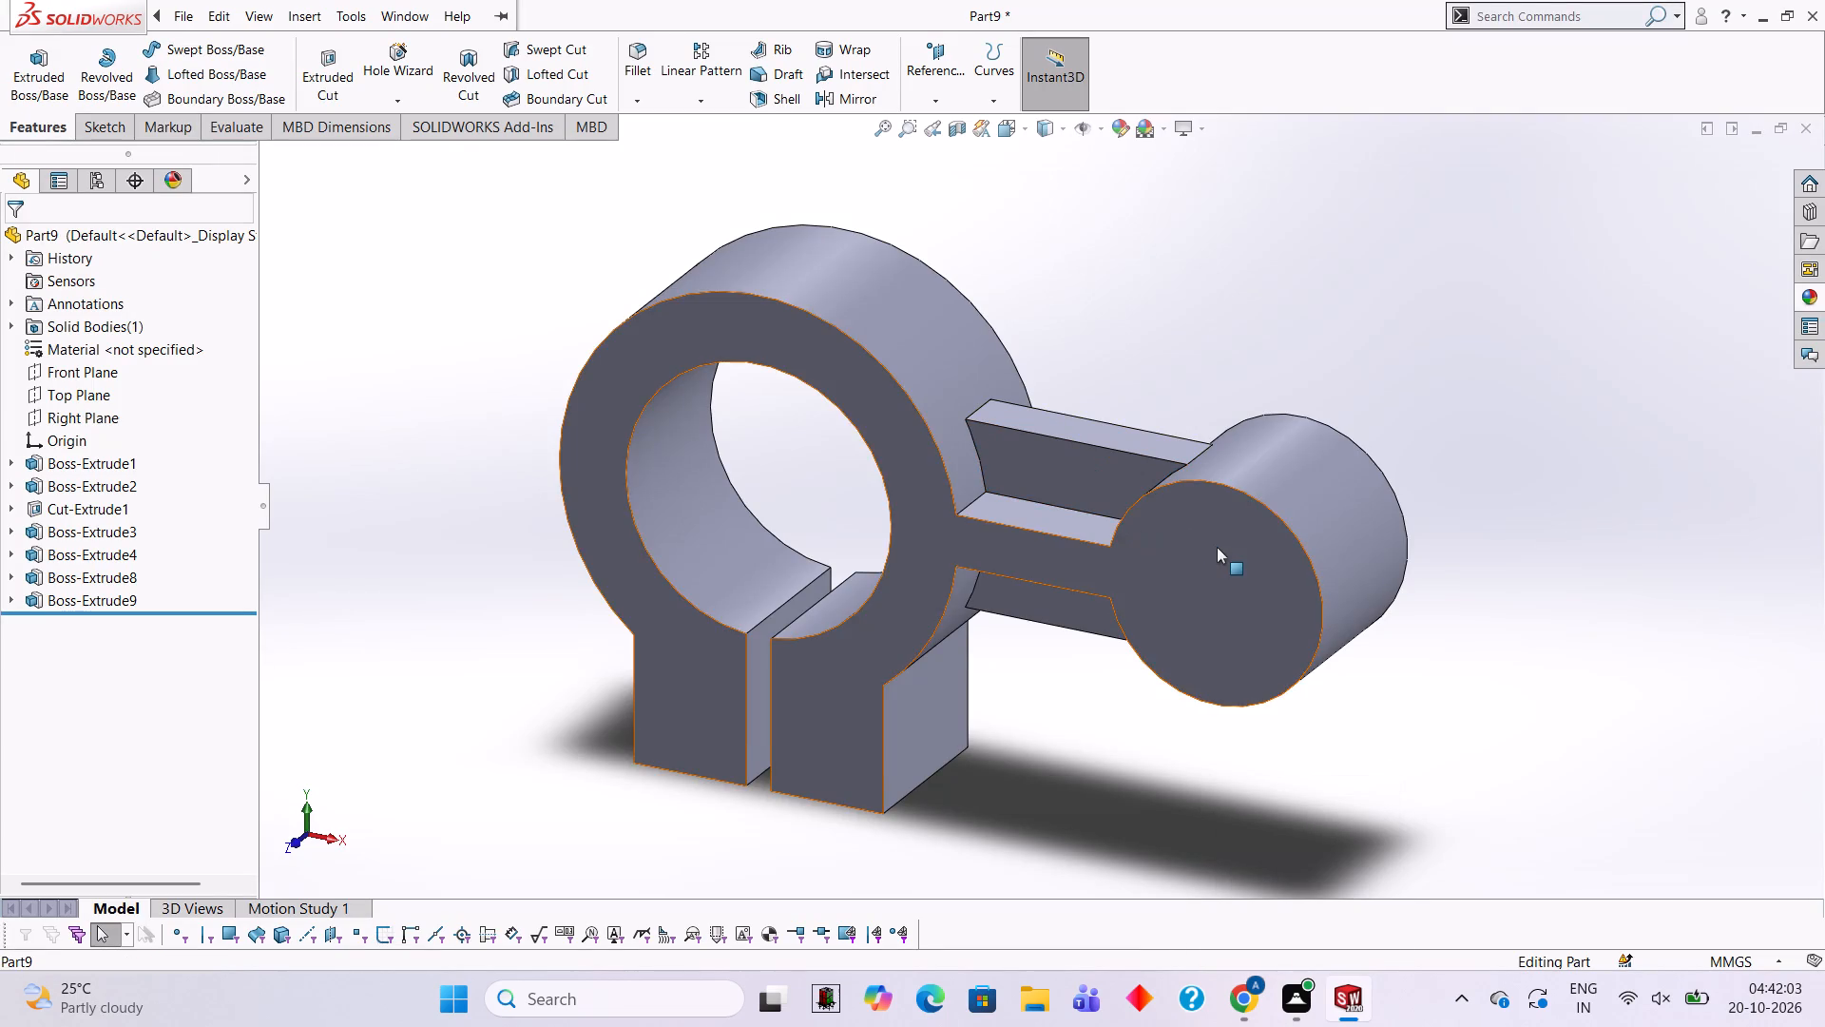
click(1296, 489)
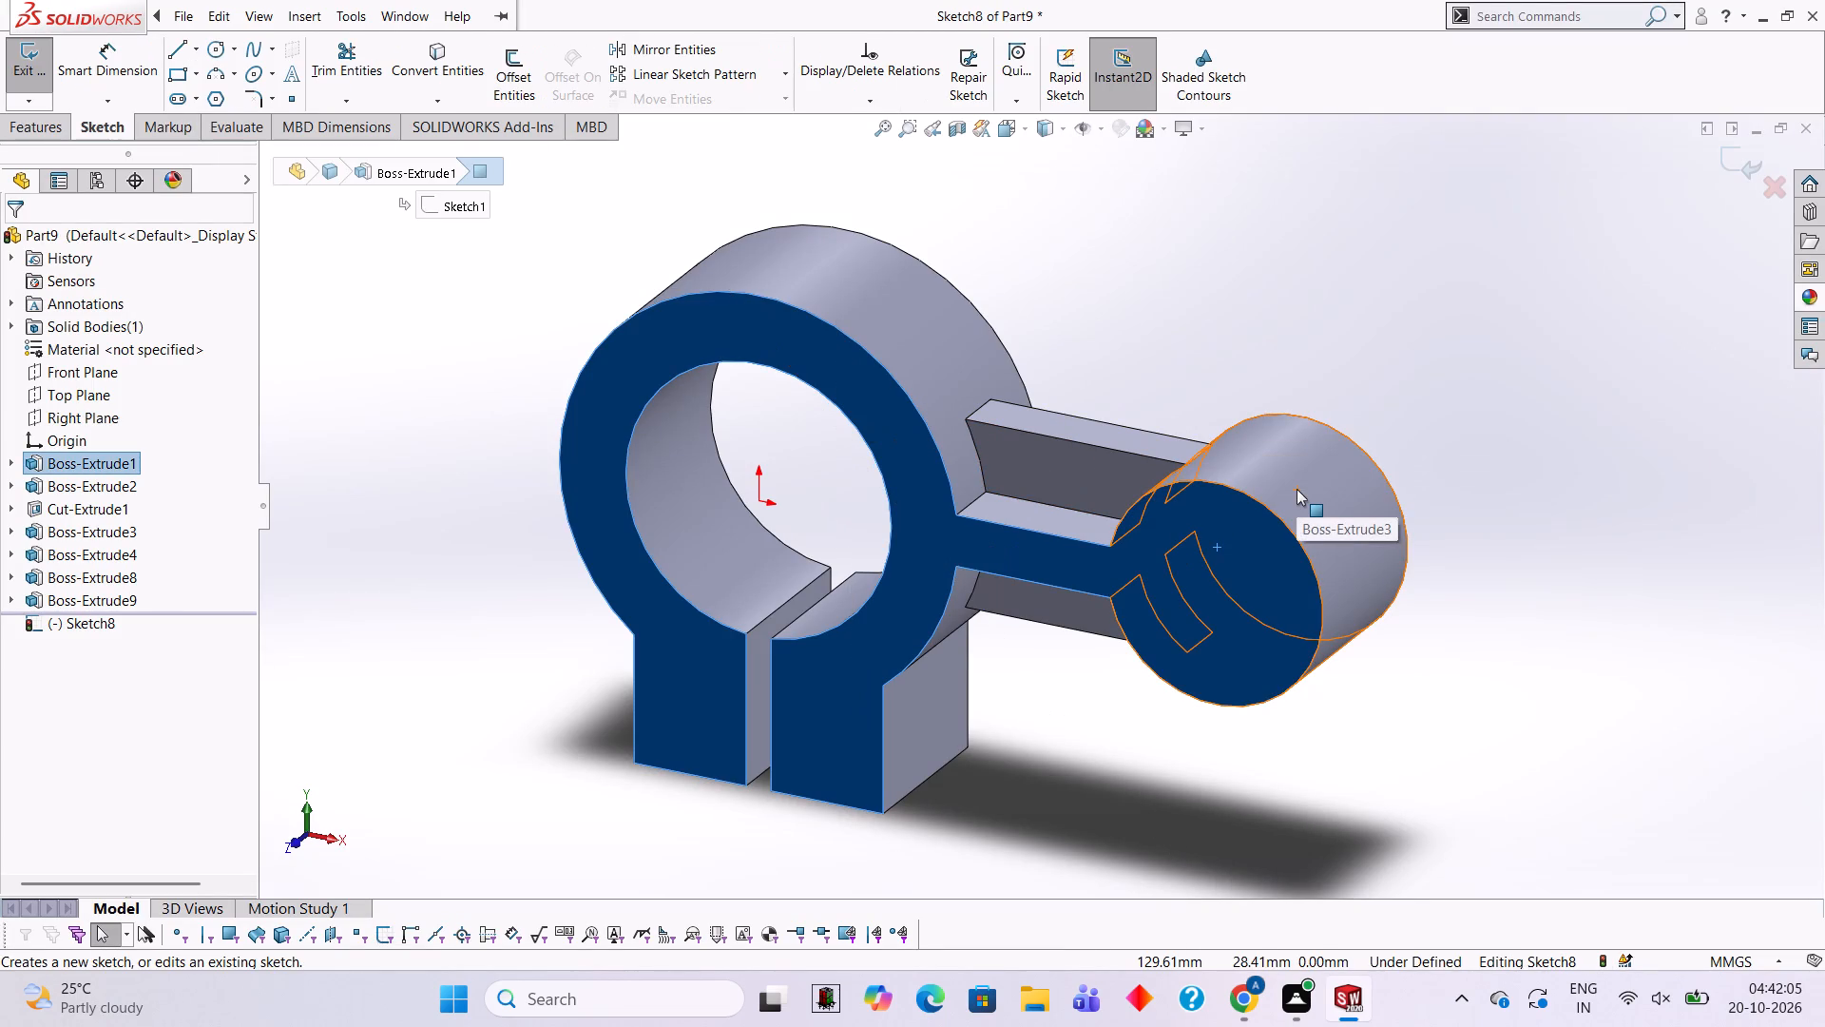
key(ctrl+8)
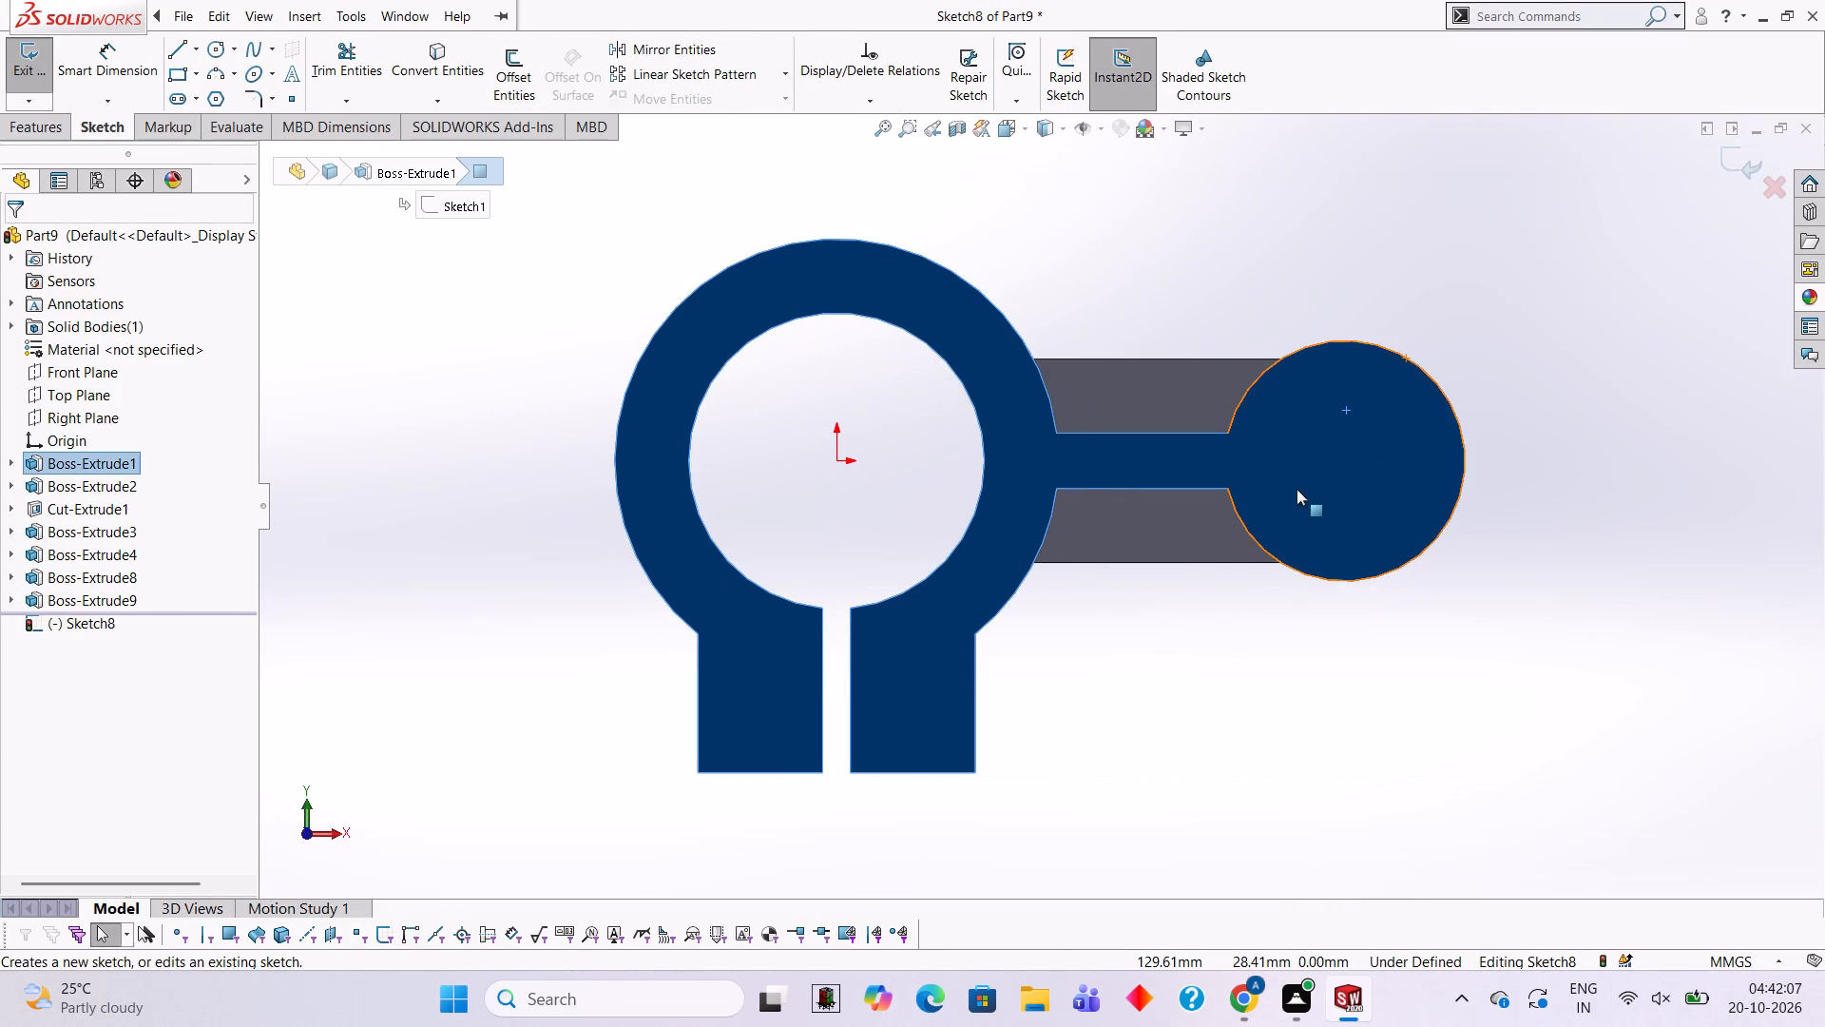
scroll(1365, 465, down, 3)
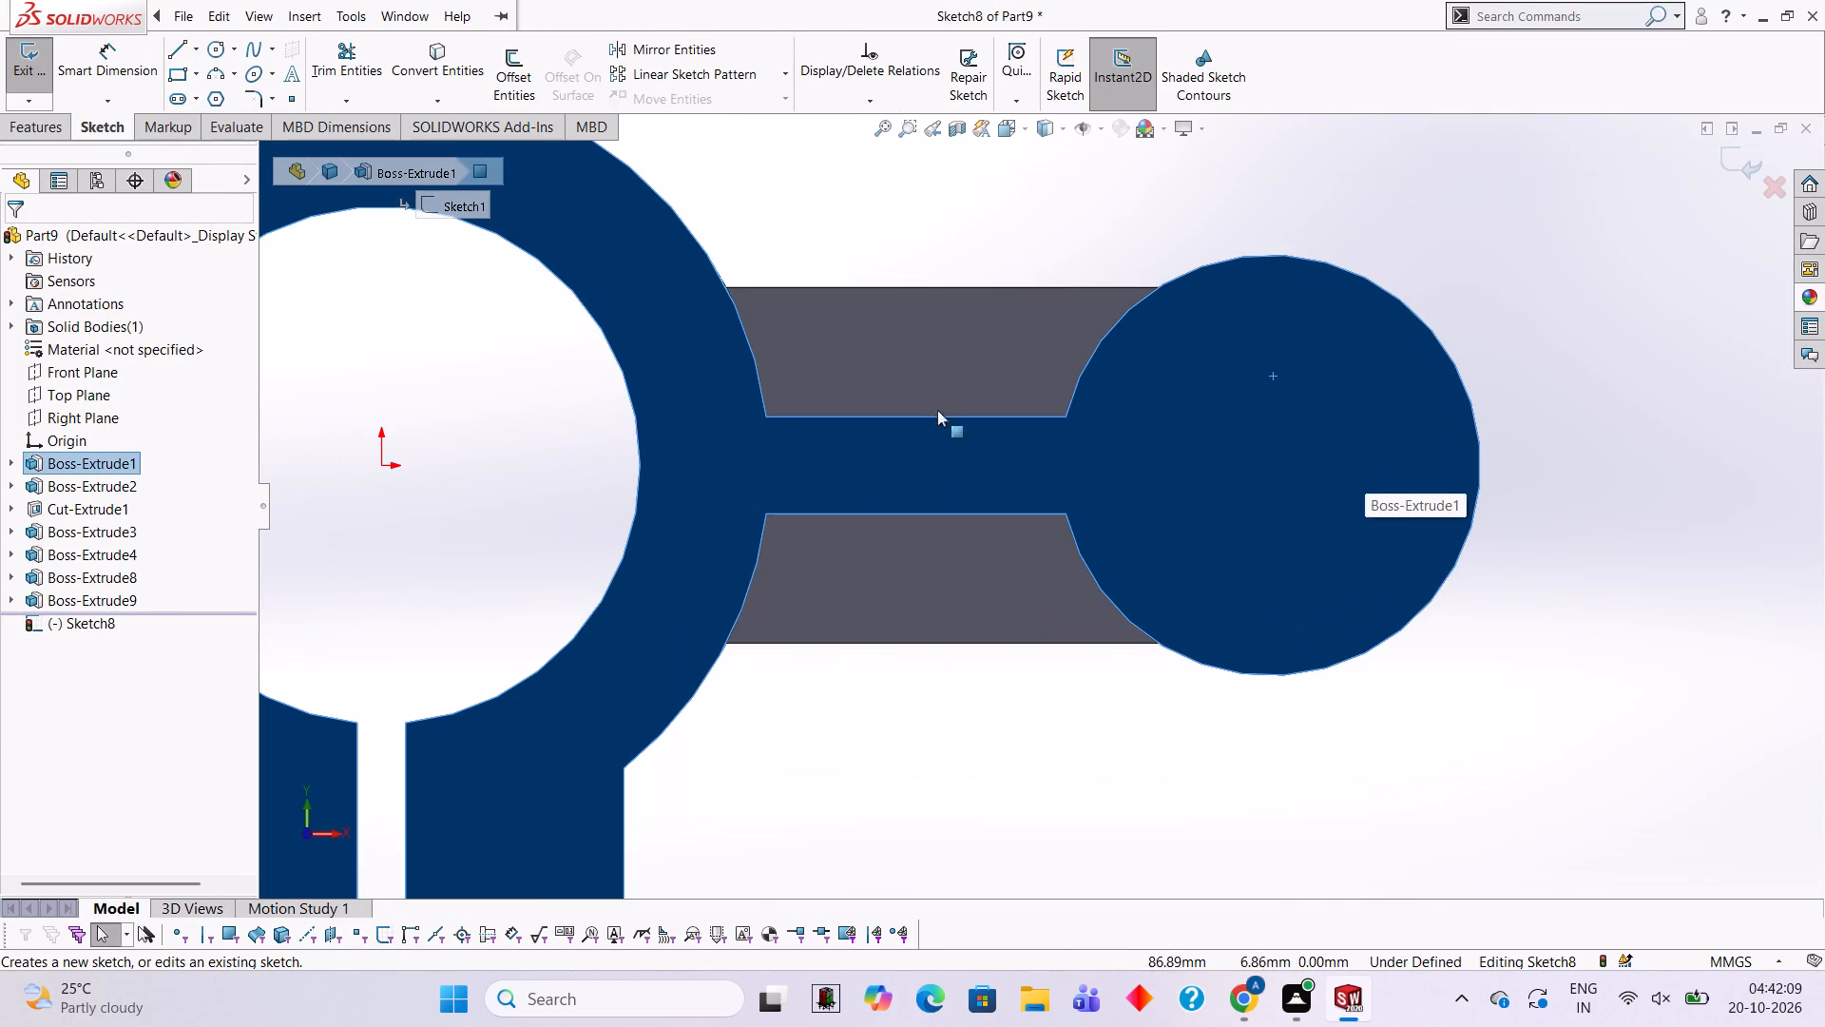
click(211, 45)
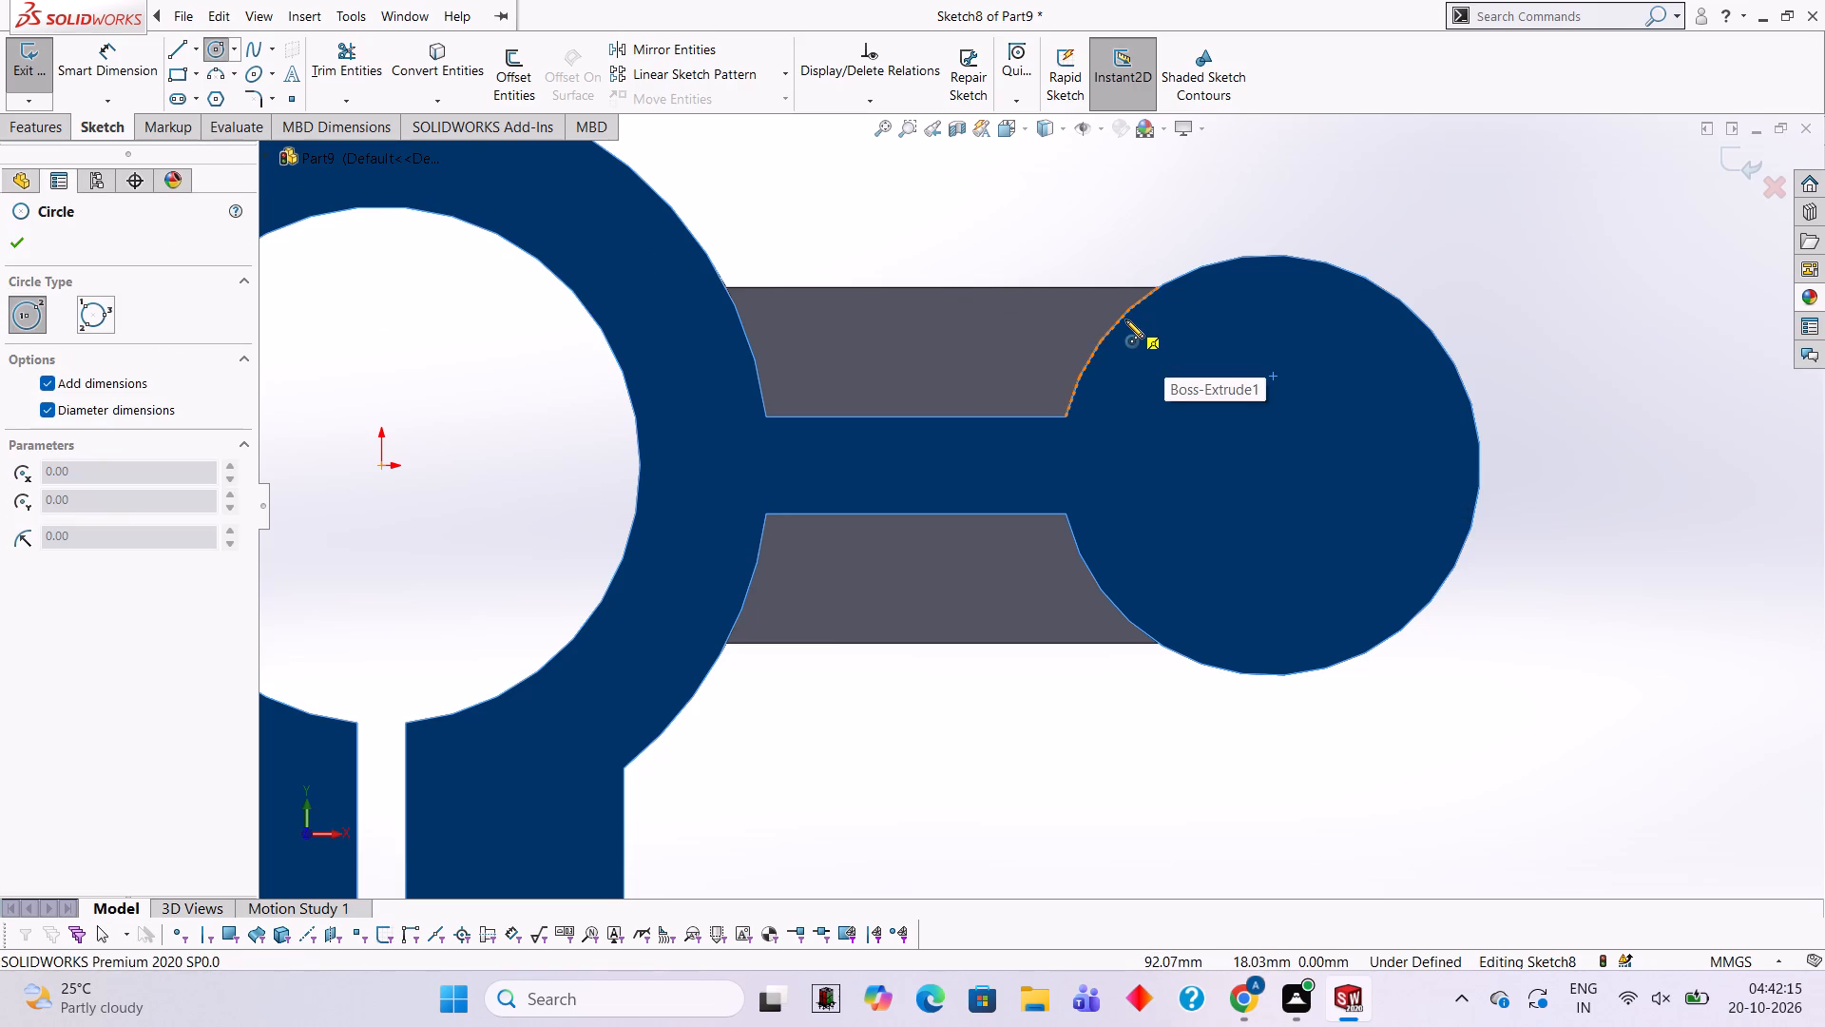
click(1272, 469)
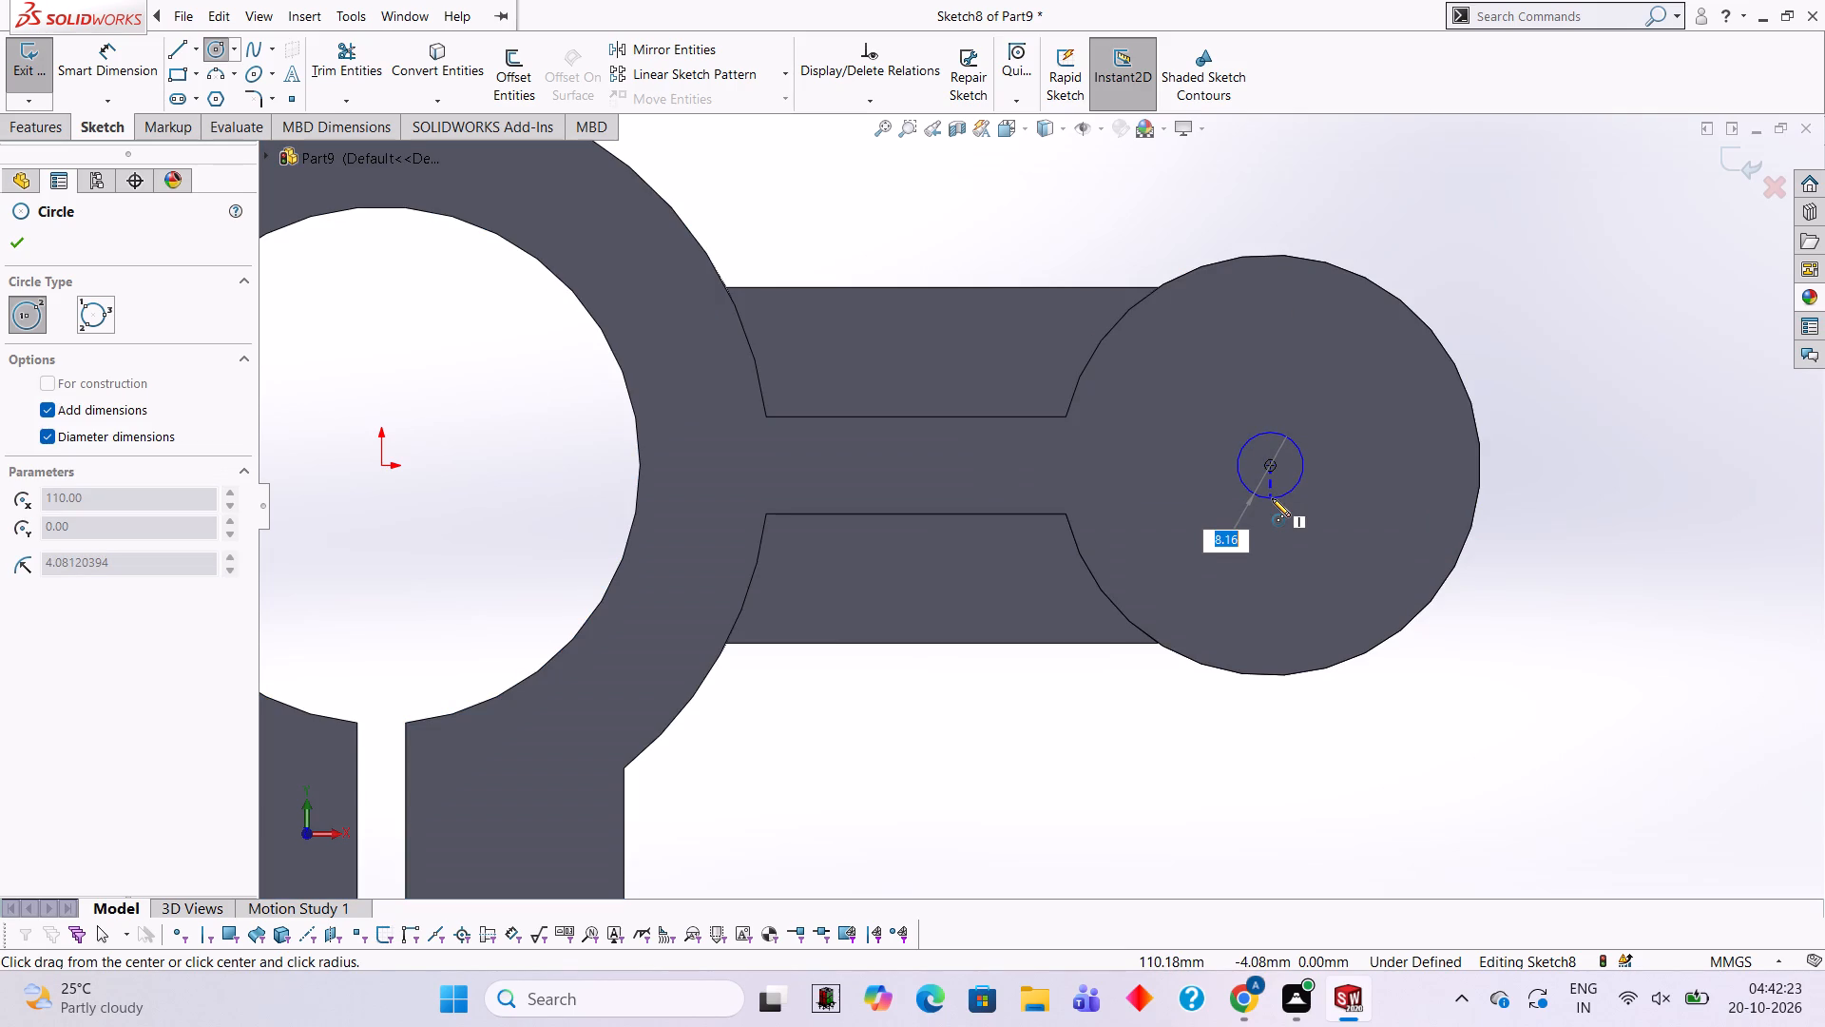
text(28)
key(Return)
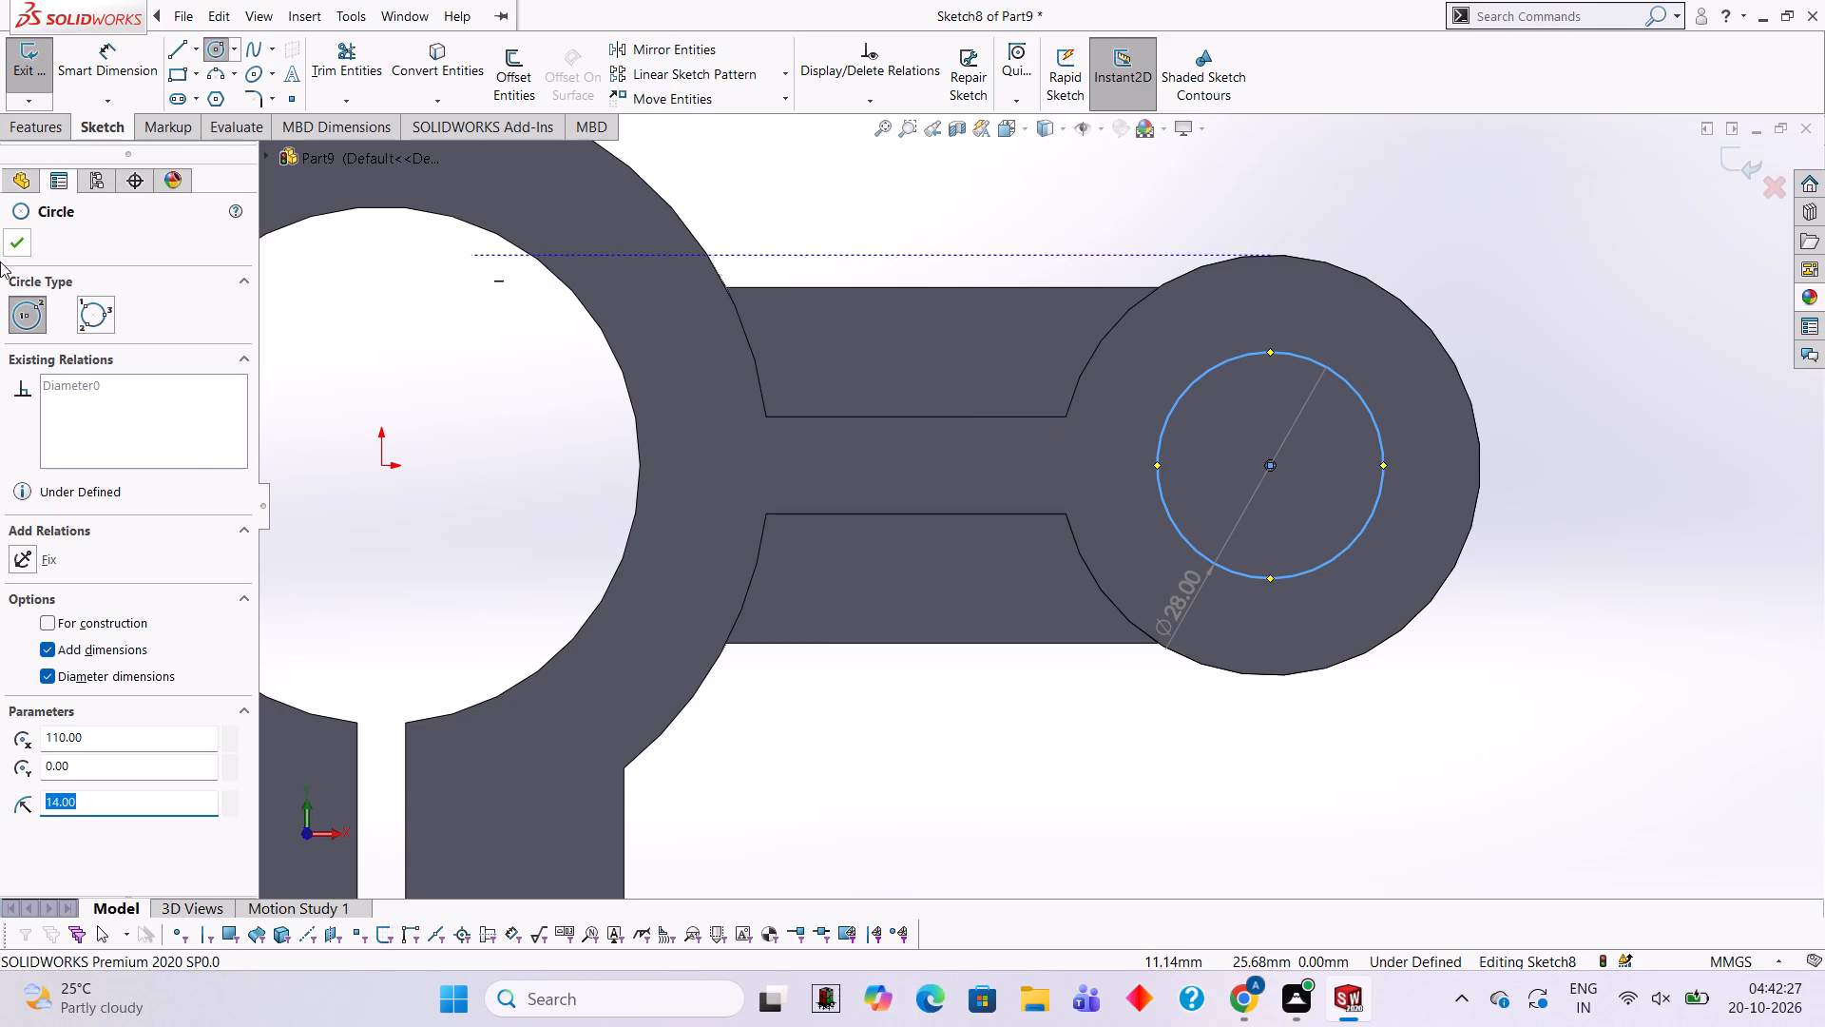
click(22, 238)
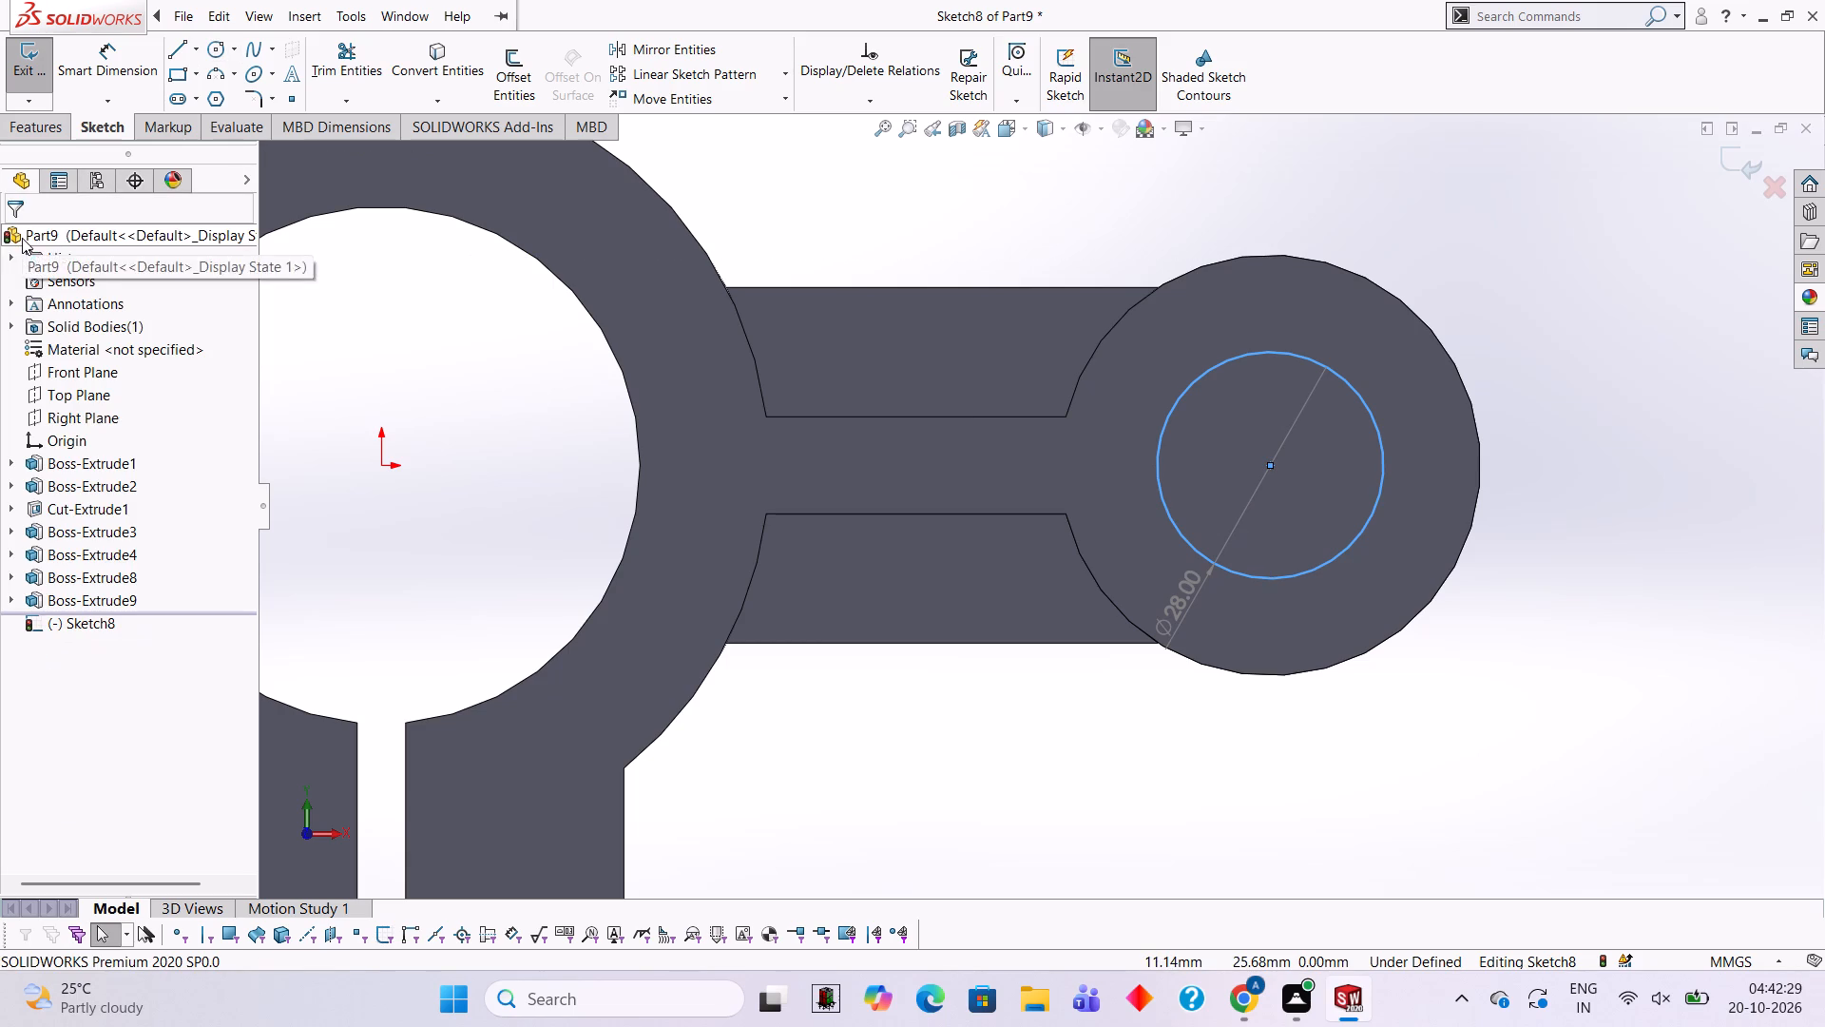
Cut the 28 mm circle 40 mm blind through the cylinder.
click(51, 127)
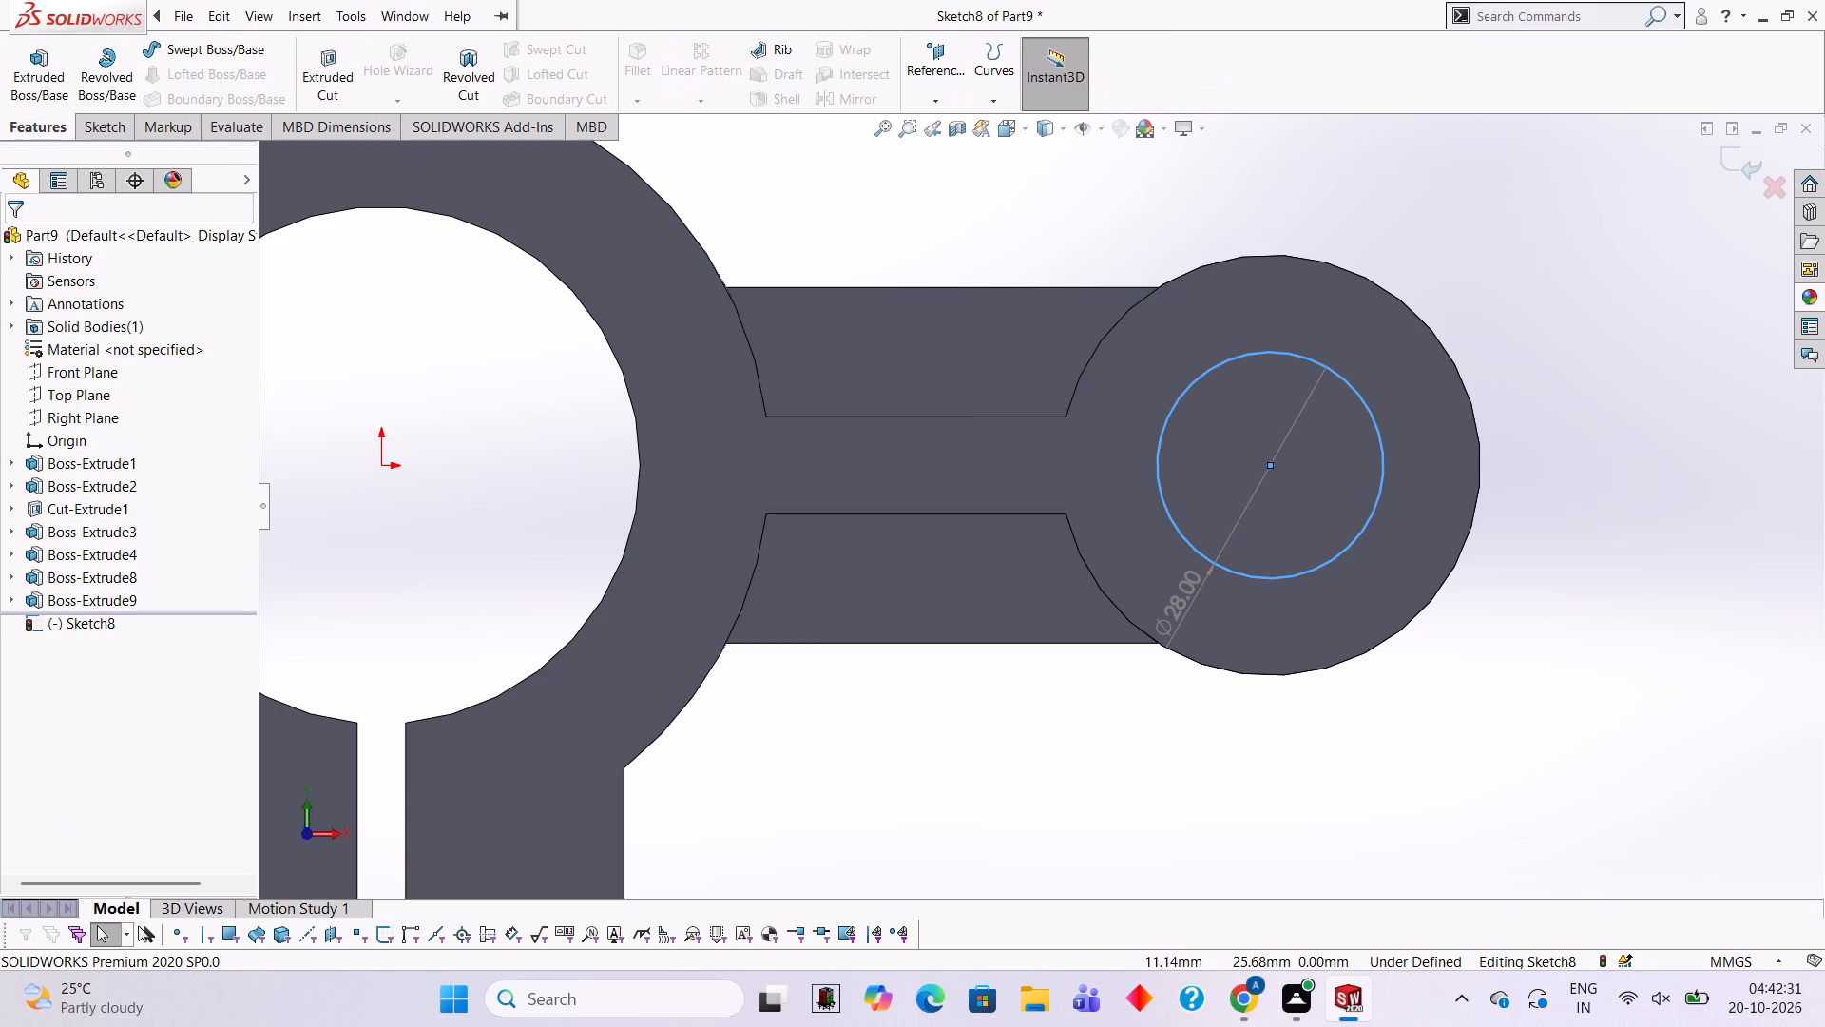
click(338, 61)
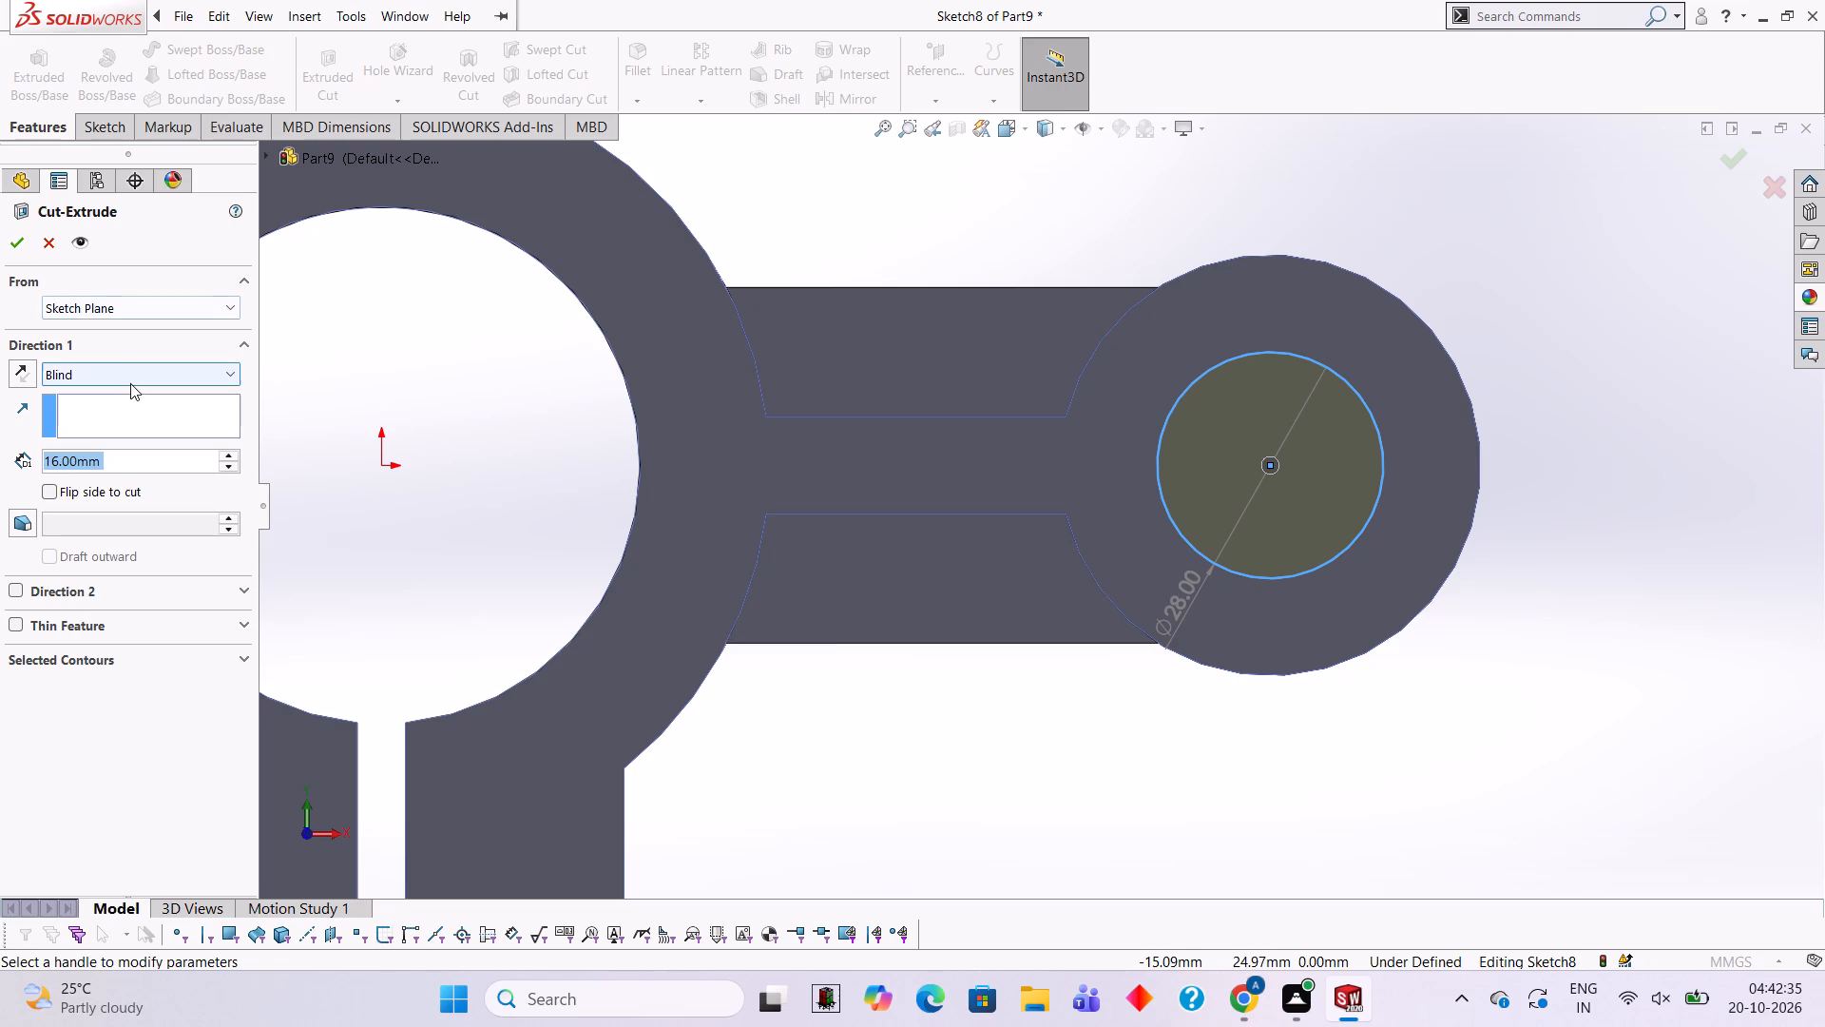
text(40)
key(Return)
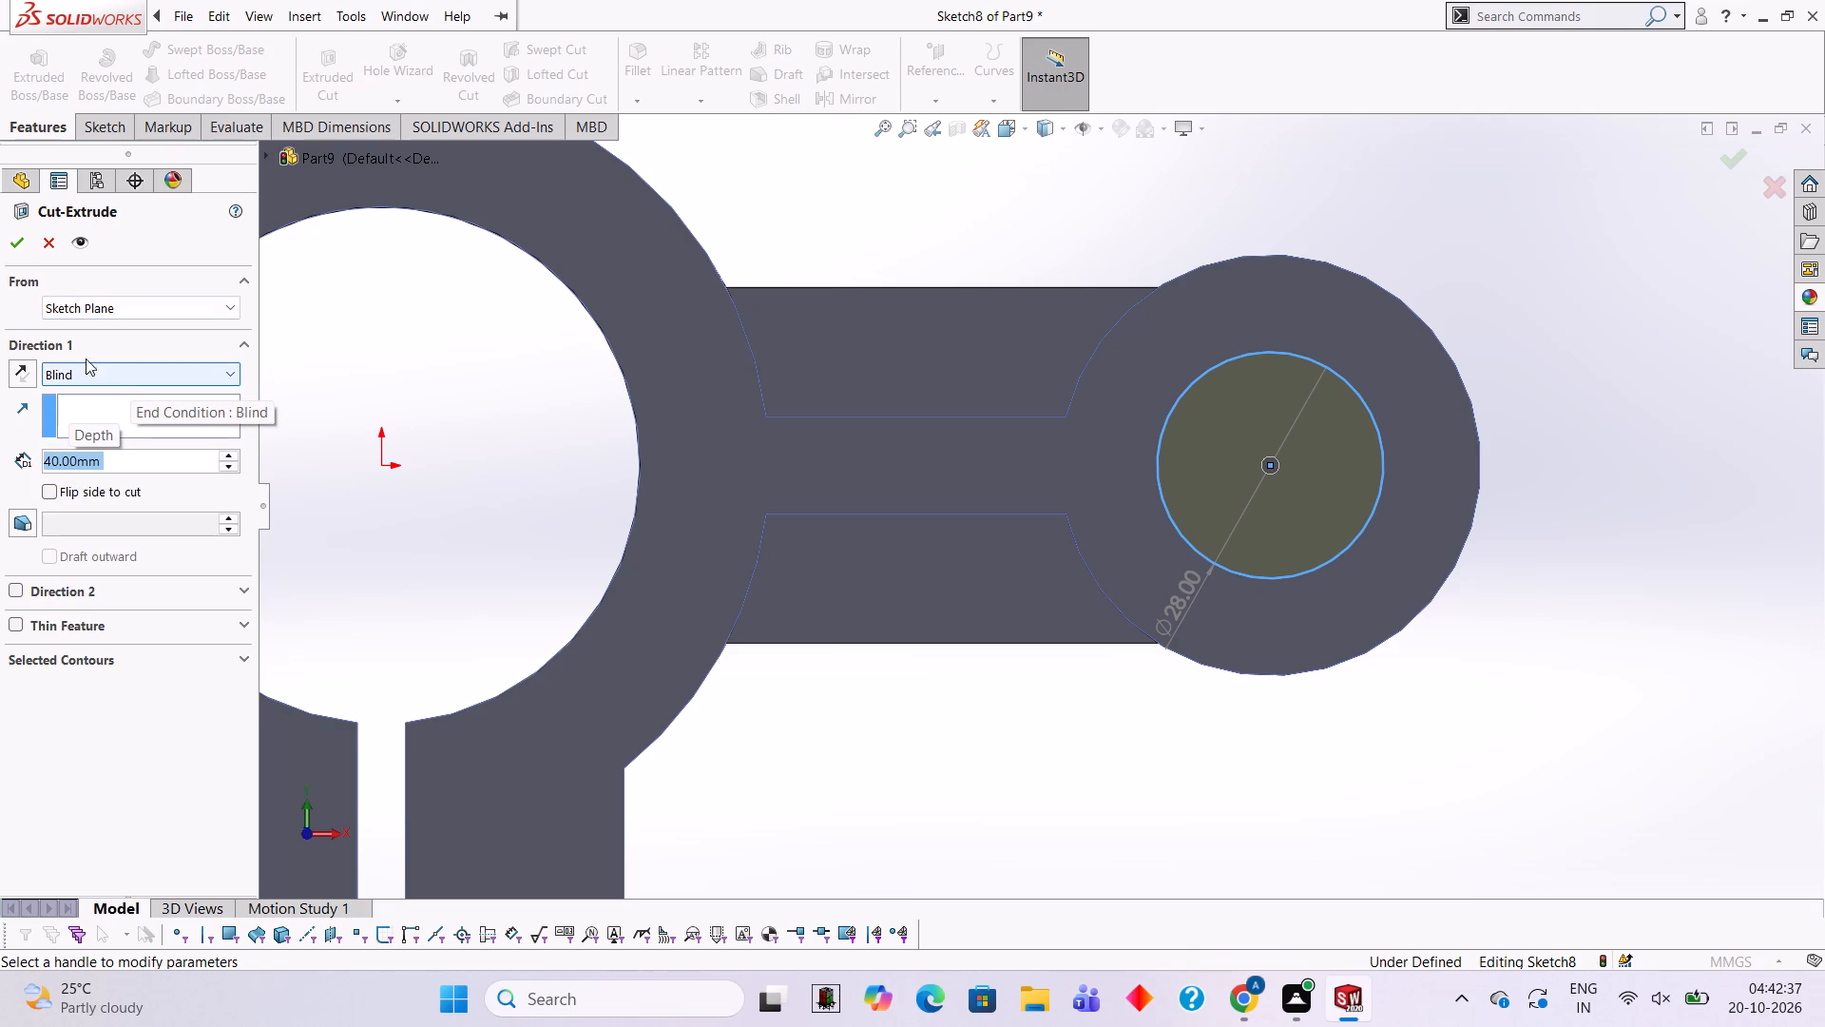
click(18, 232)
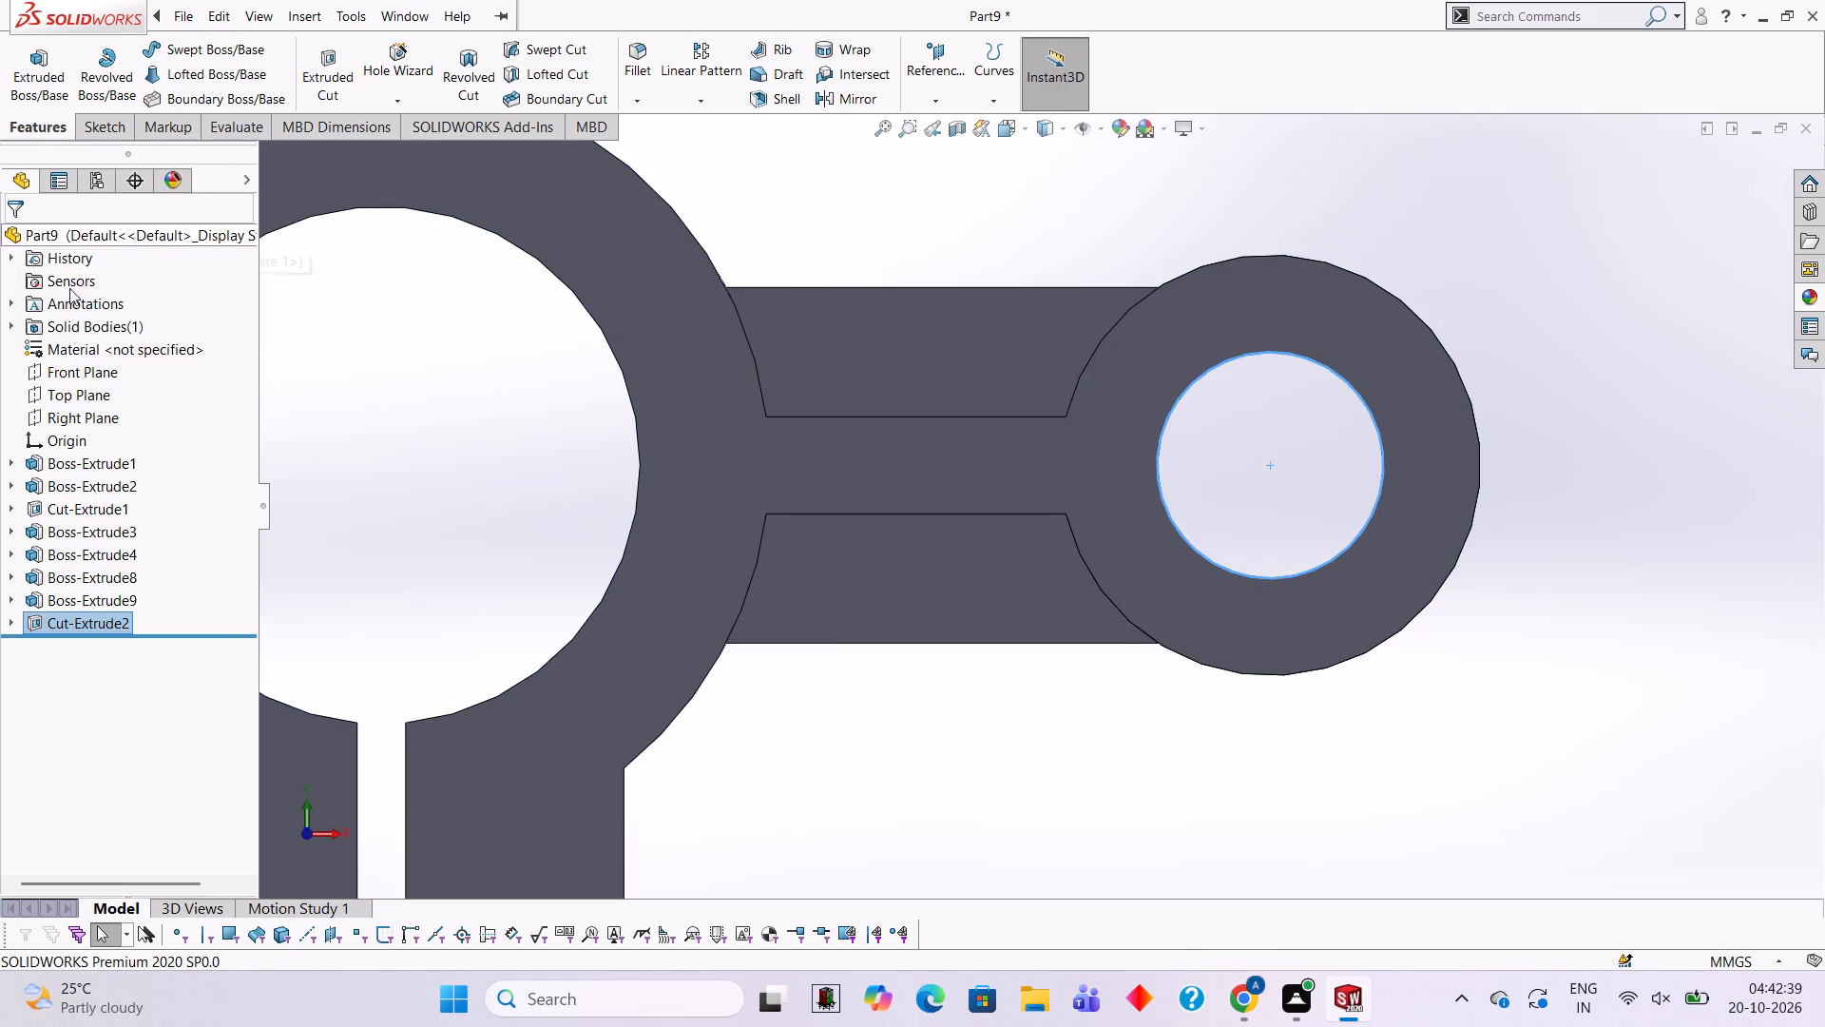
Sketch a 10 mm diameter circle on the outer side face of the clamp lug nearest the web.
scroll(840, 364, up, 4)
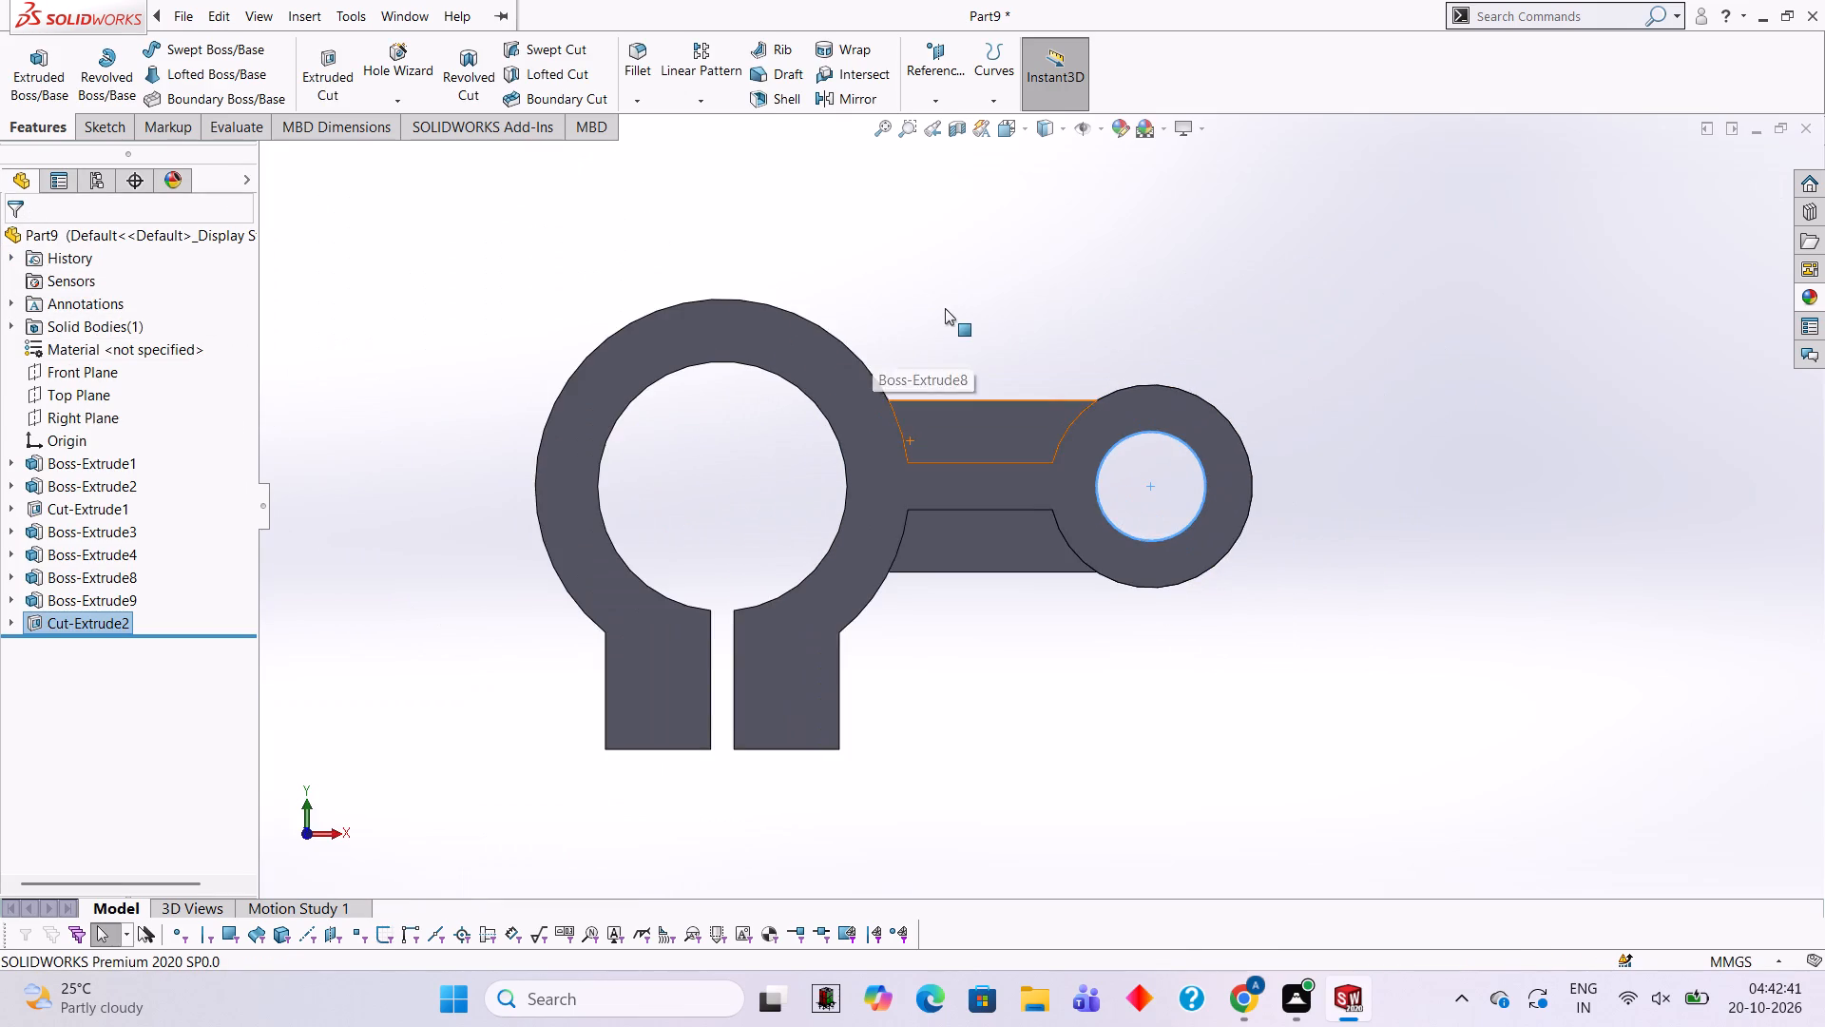
middle_drag(945, 308, 913, 353)
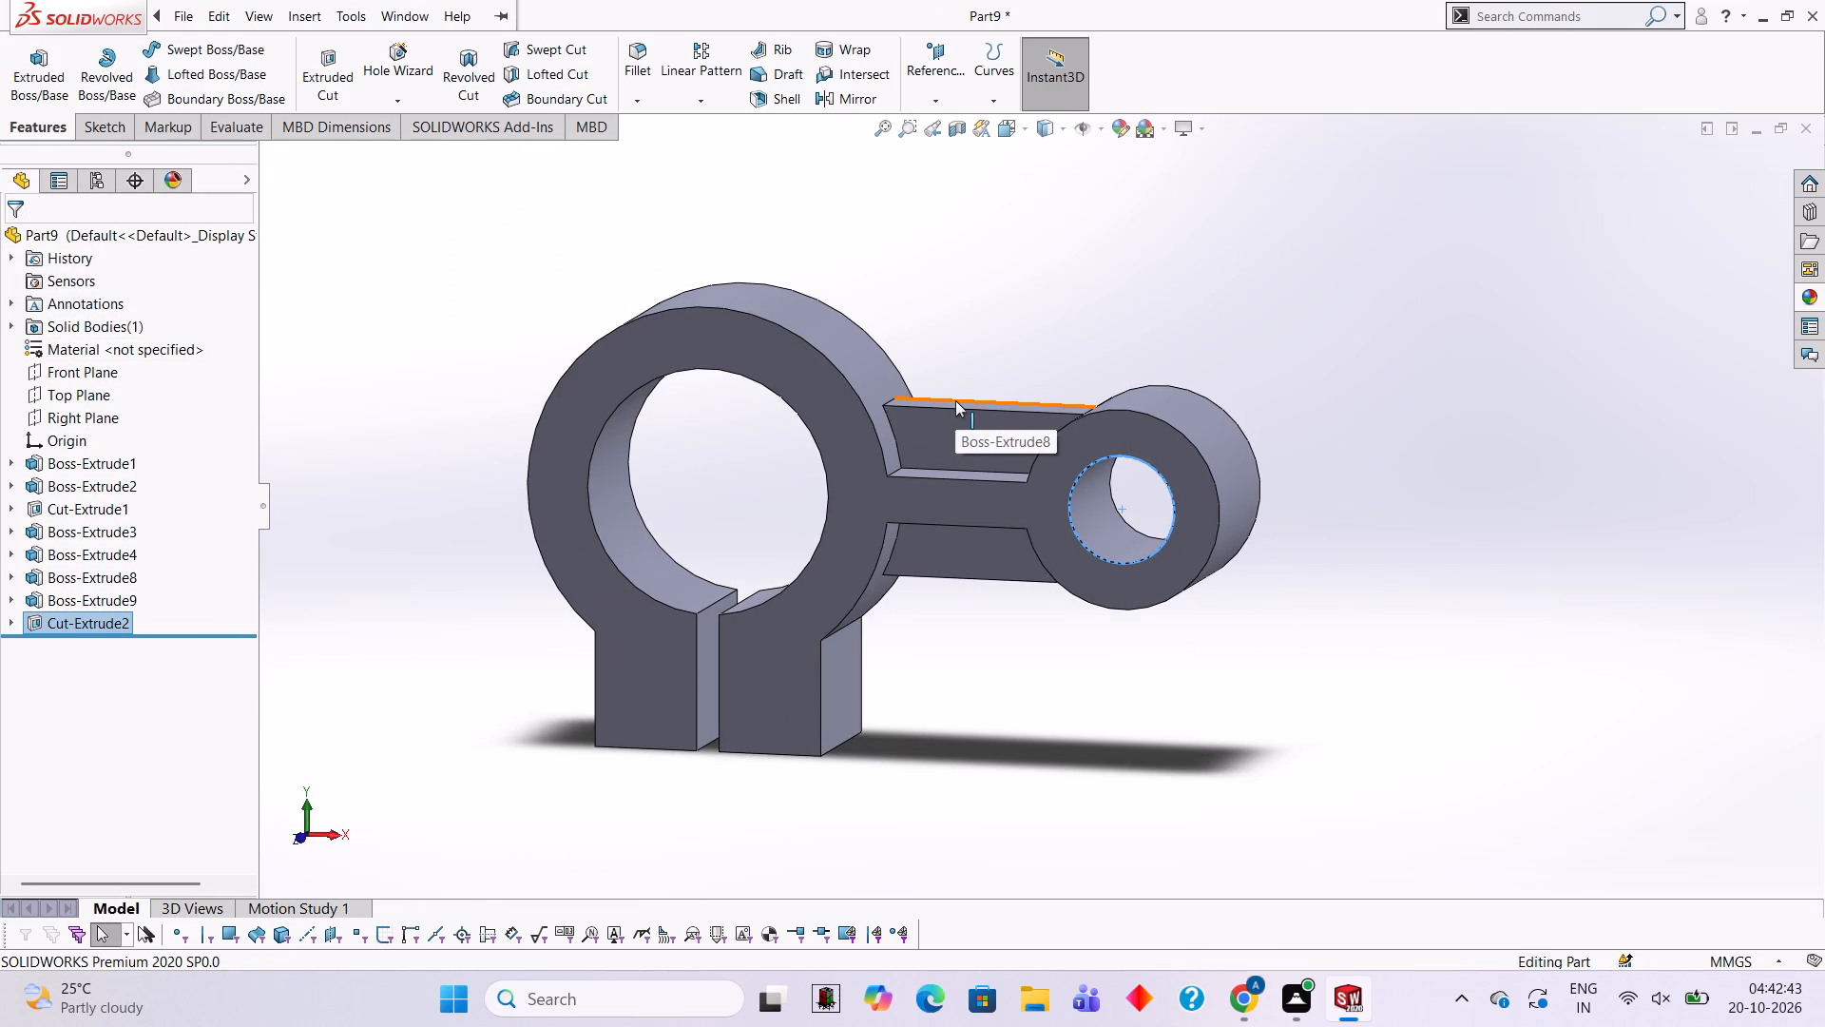
key(Escape)
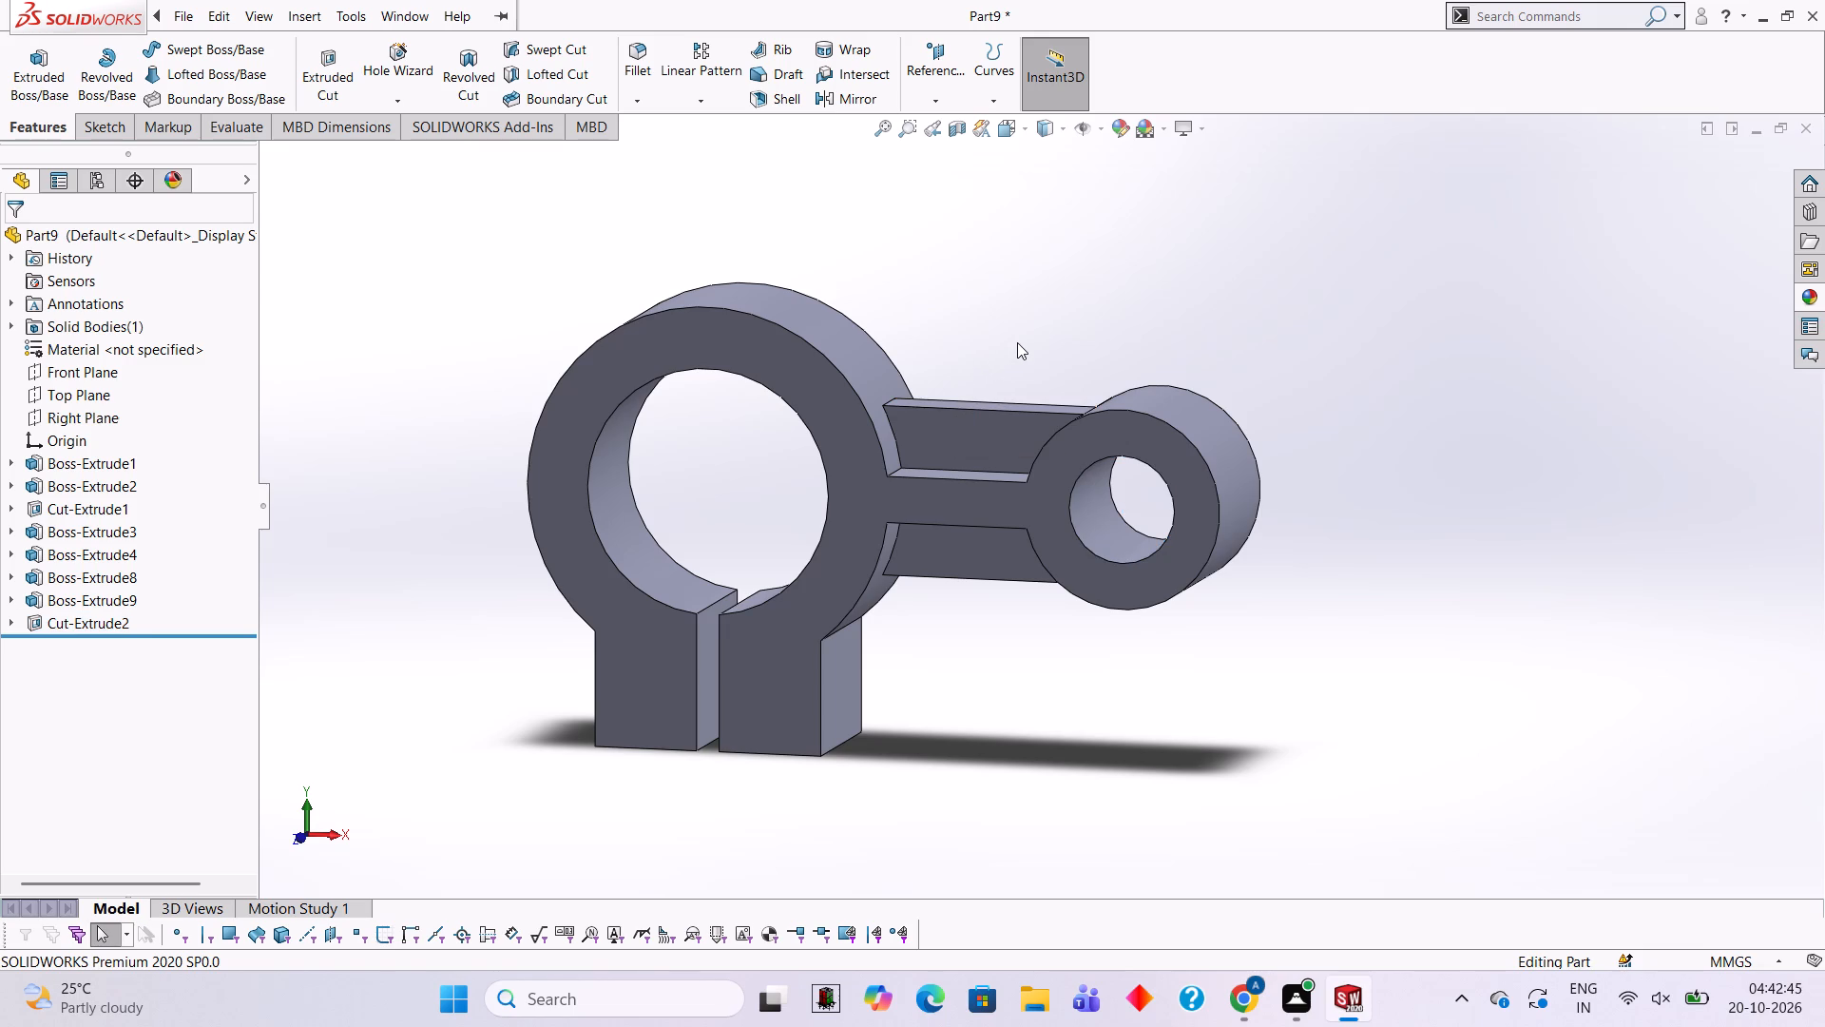
middle_drag(996, 499, 949, 473)
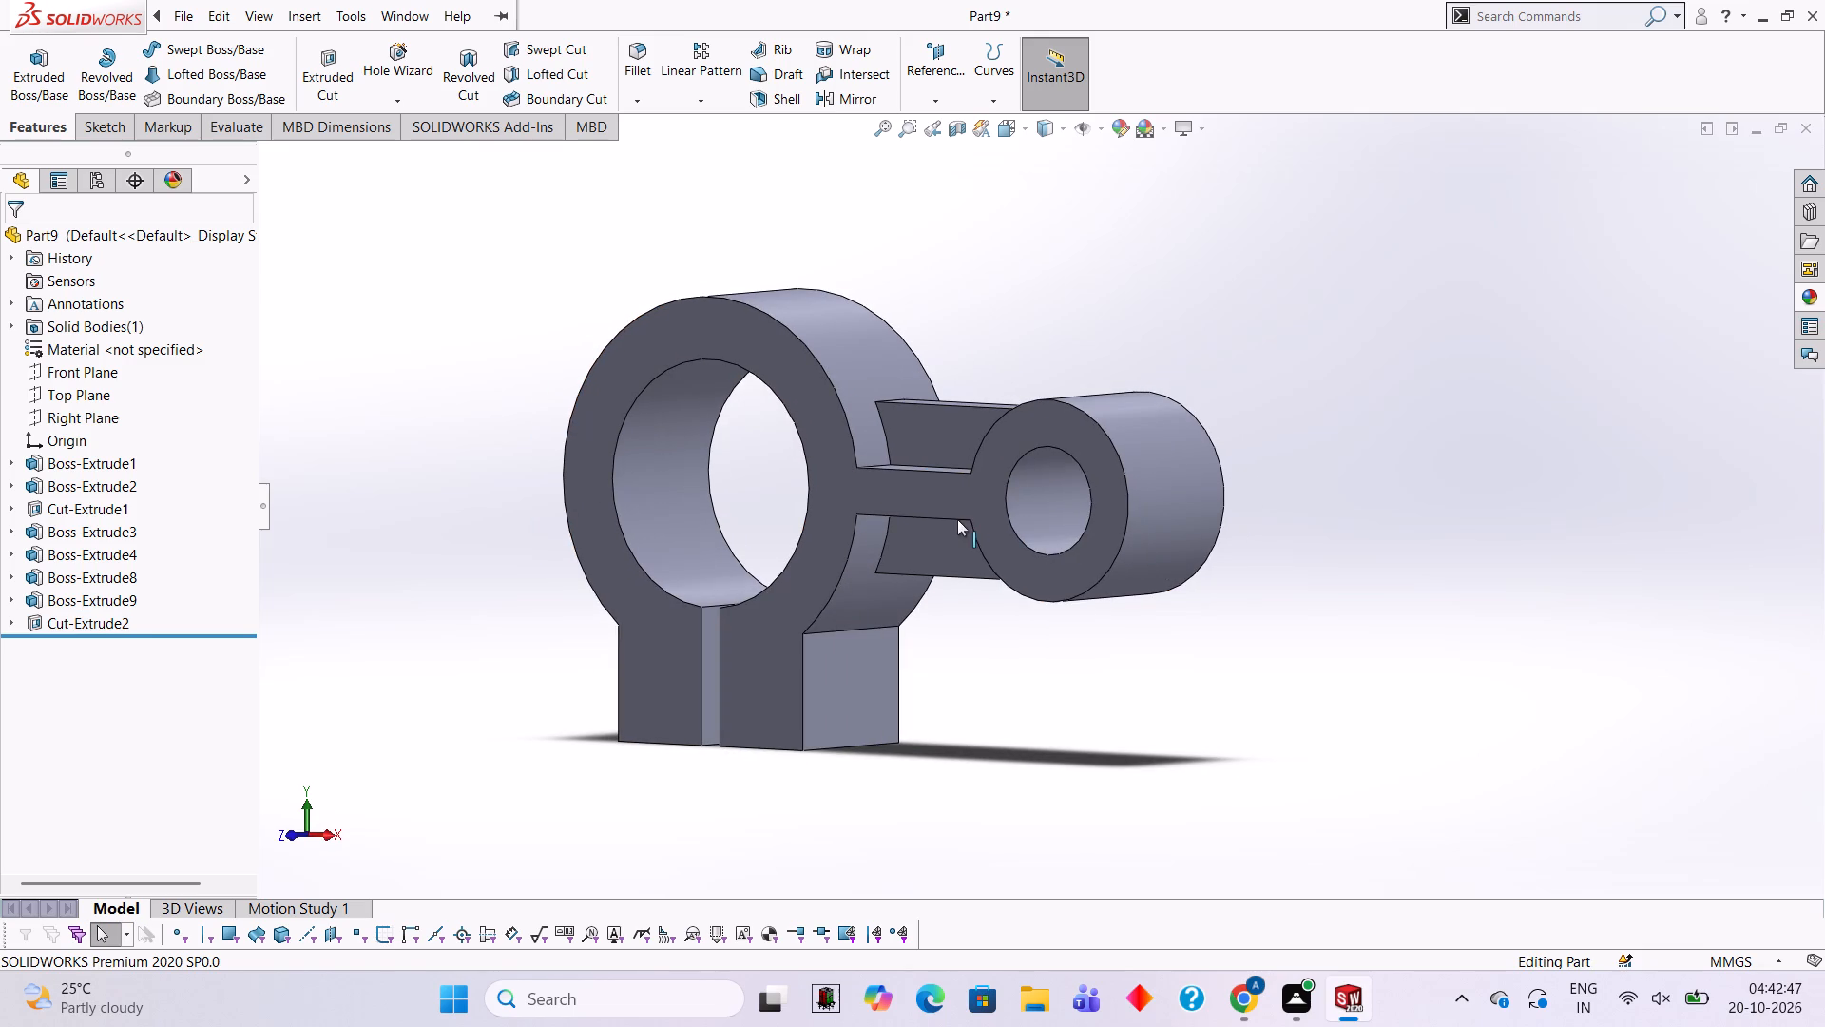
middle_drag(943, 489, 890, 483)
click(868, 675)
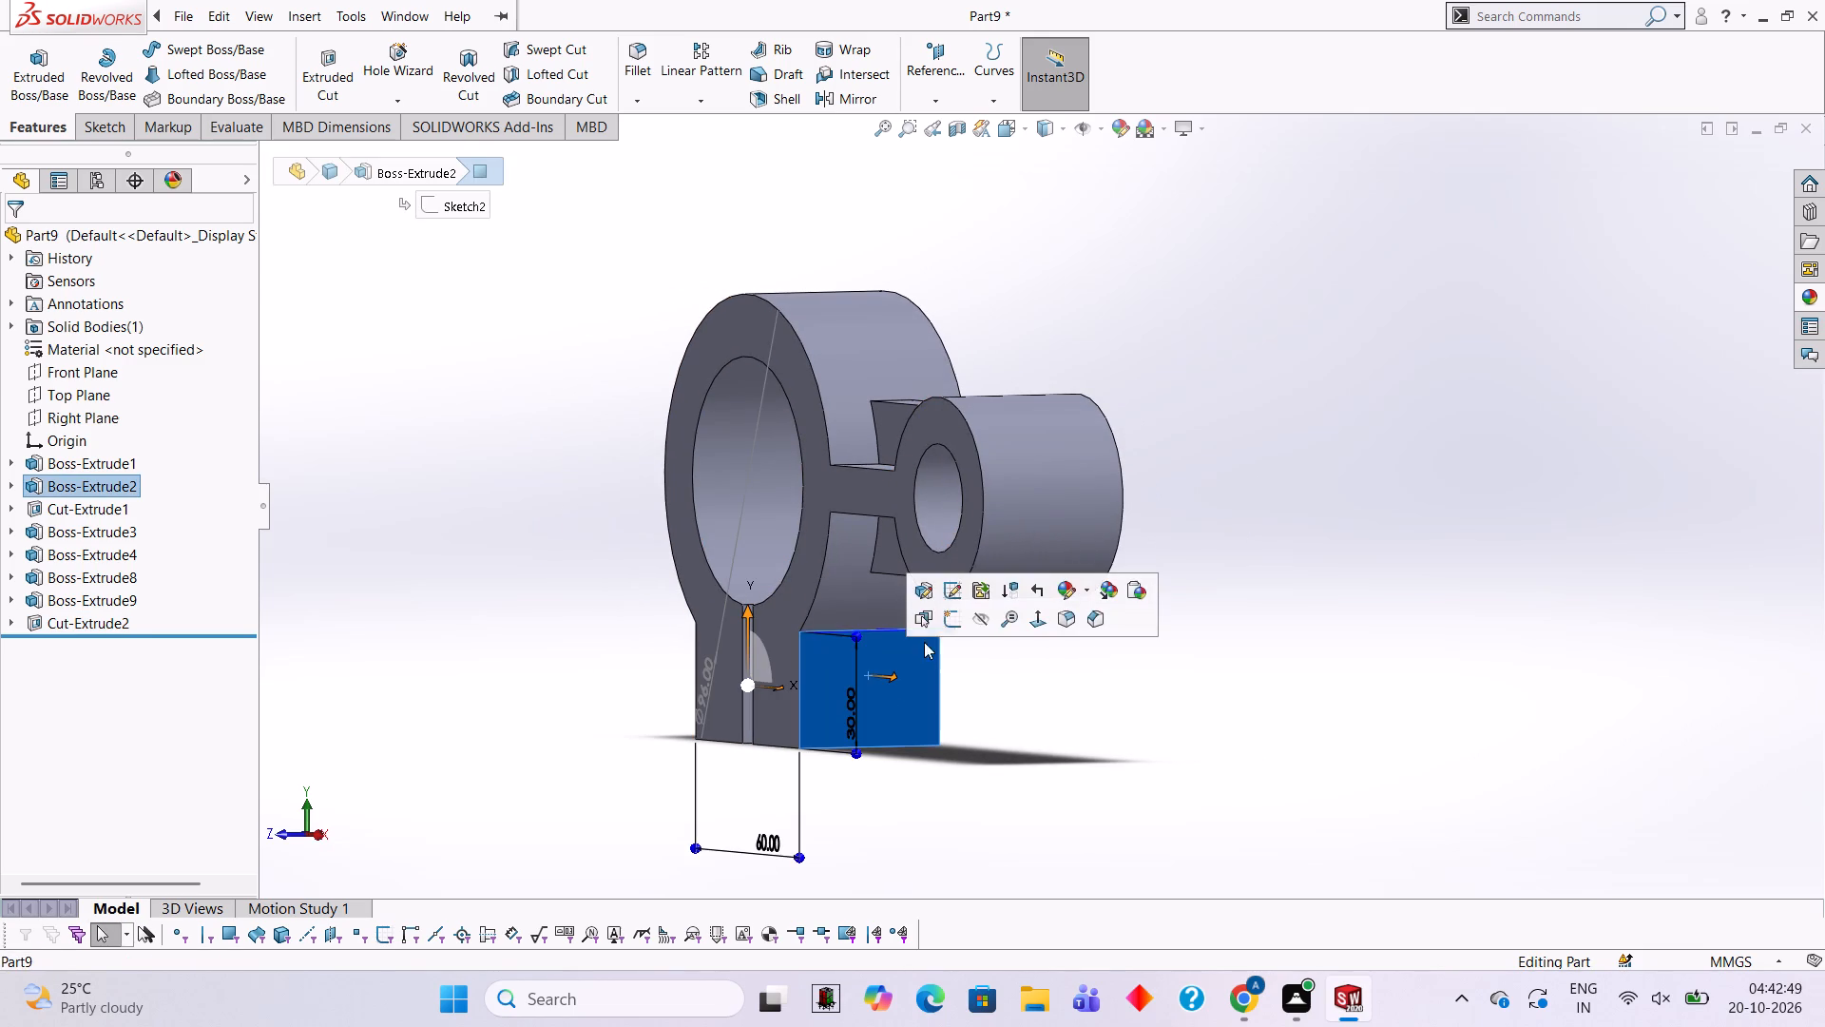
click(950, 614)
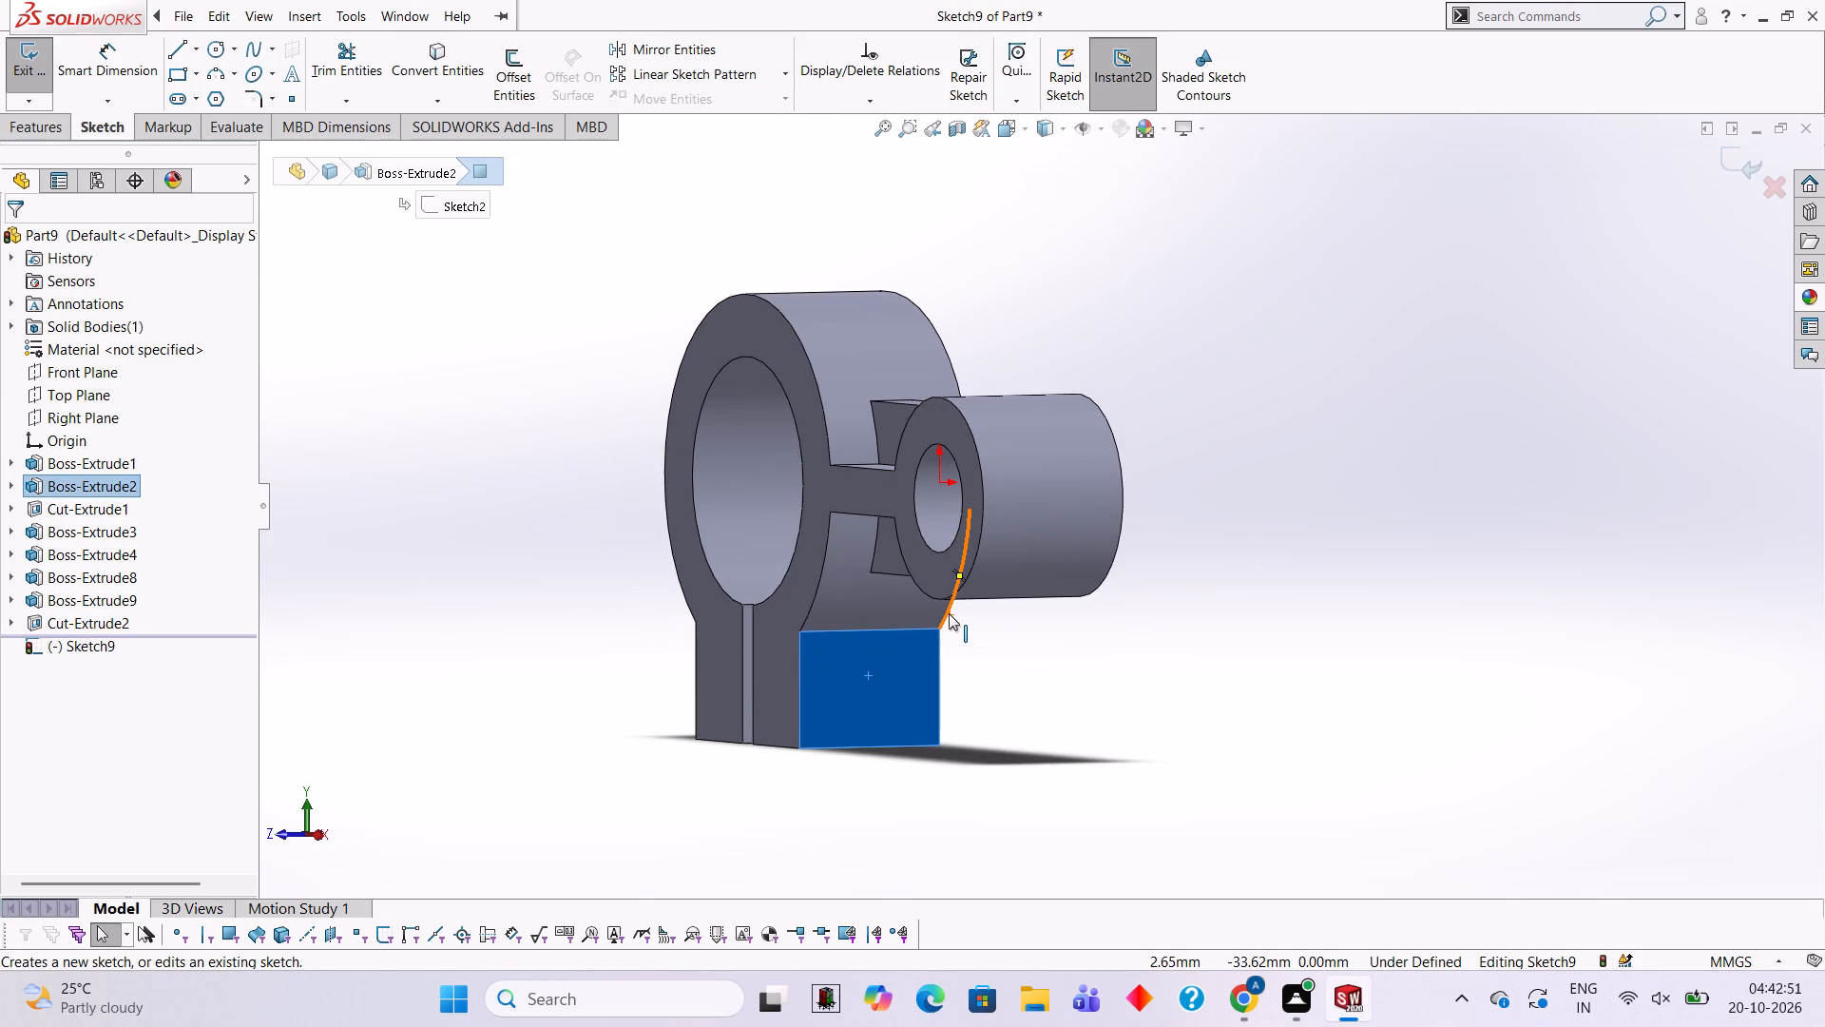
key(ctrl+8)
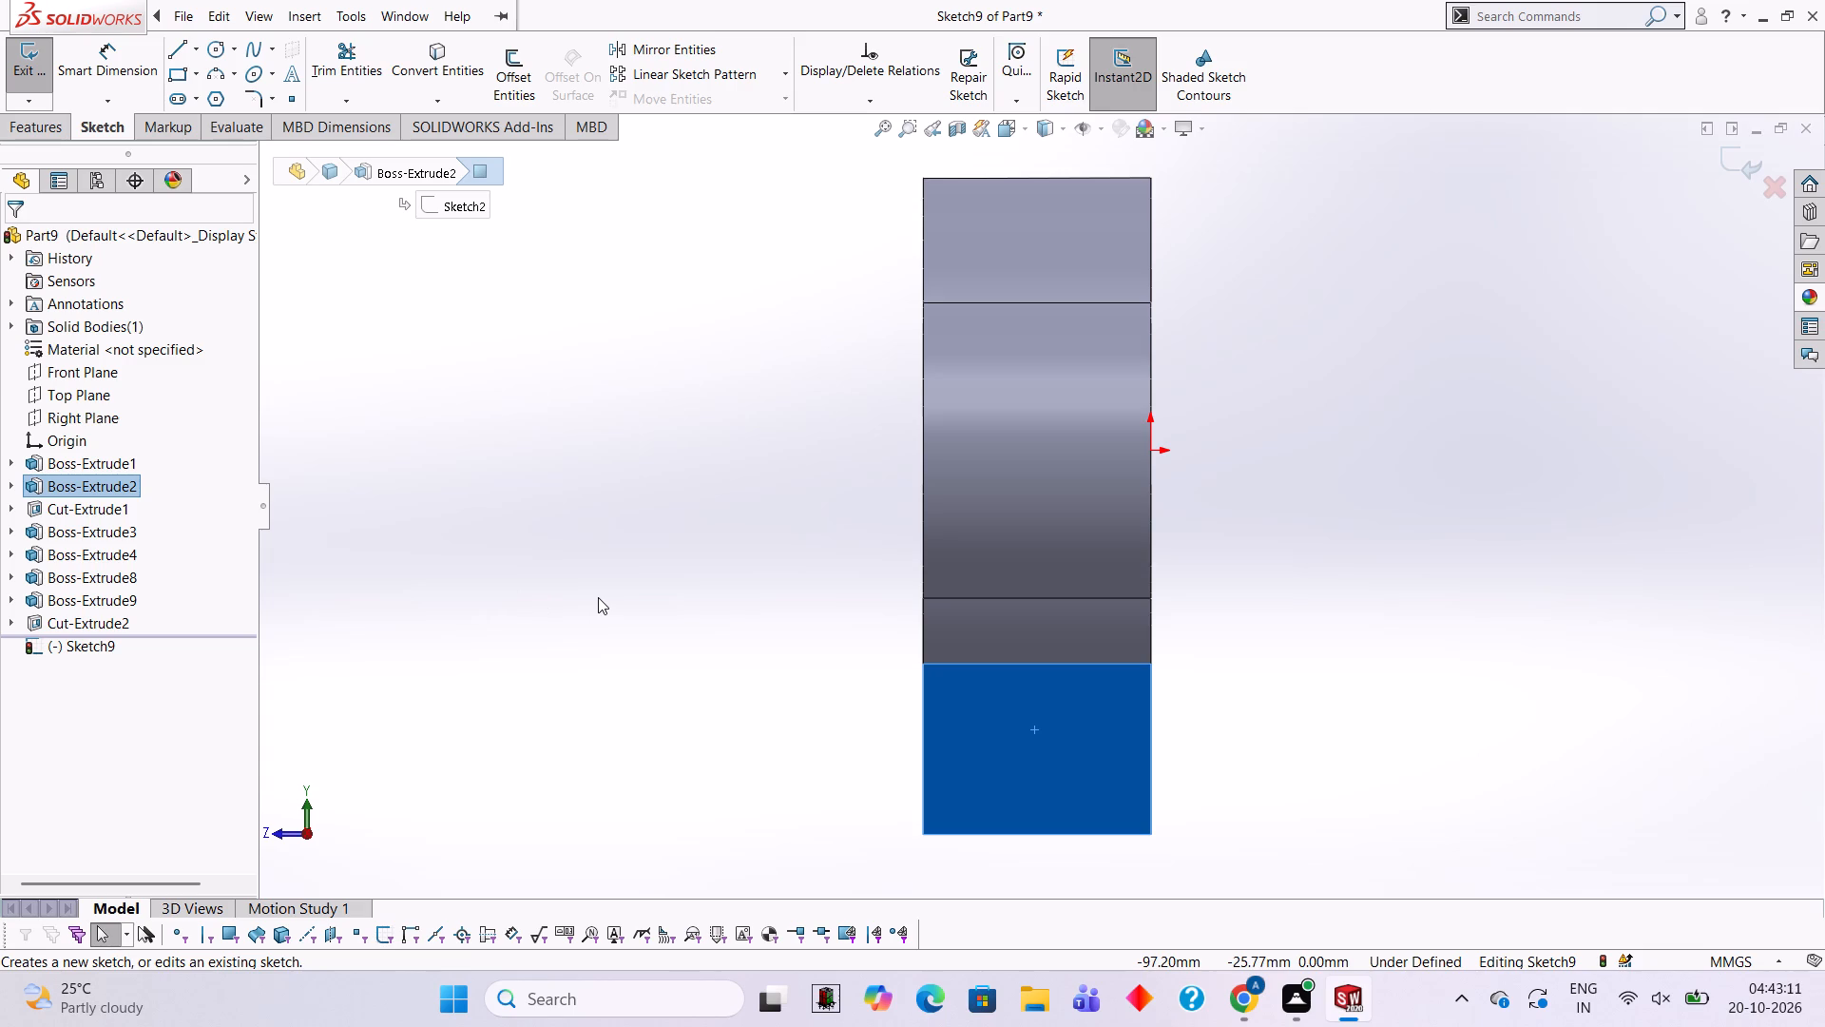
click(215, 51)
click(1030, 751)
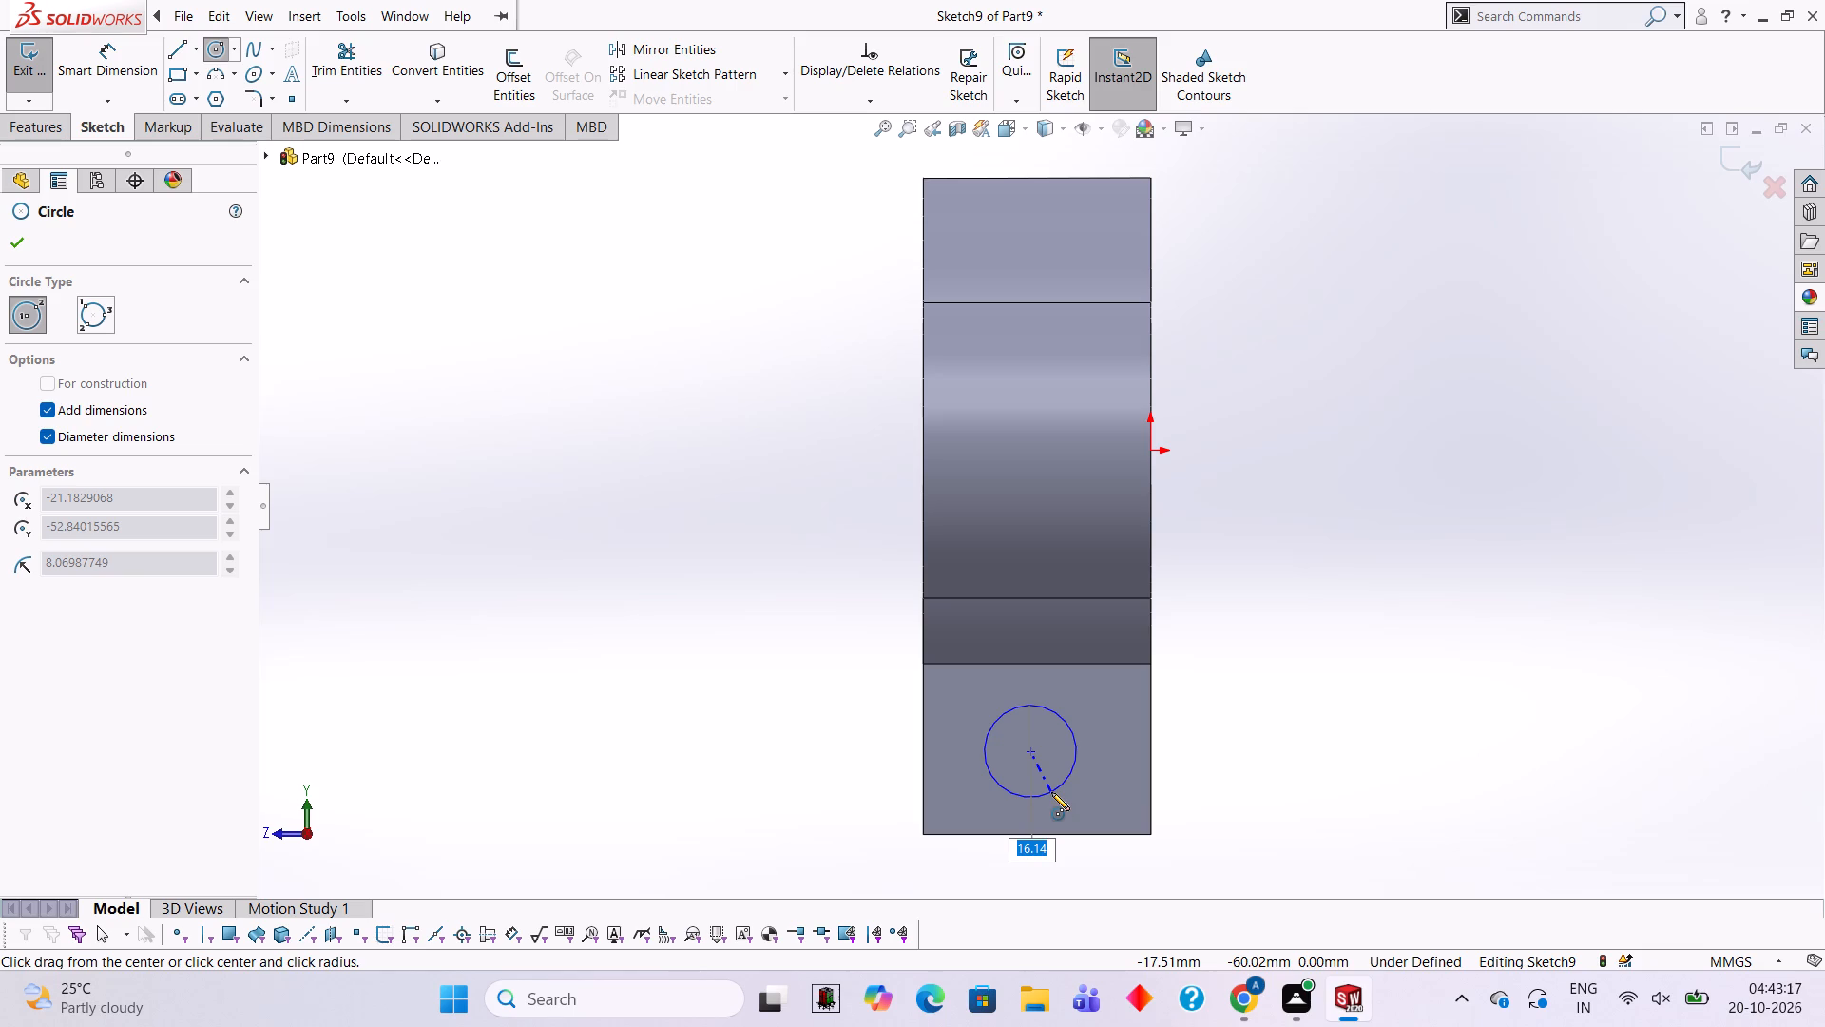
text(10)
key(Return)
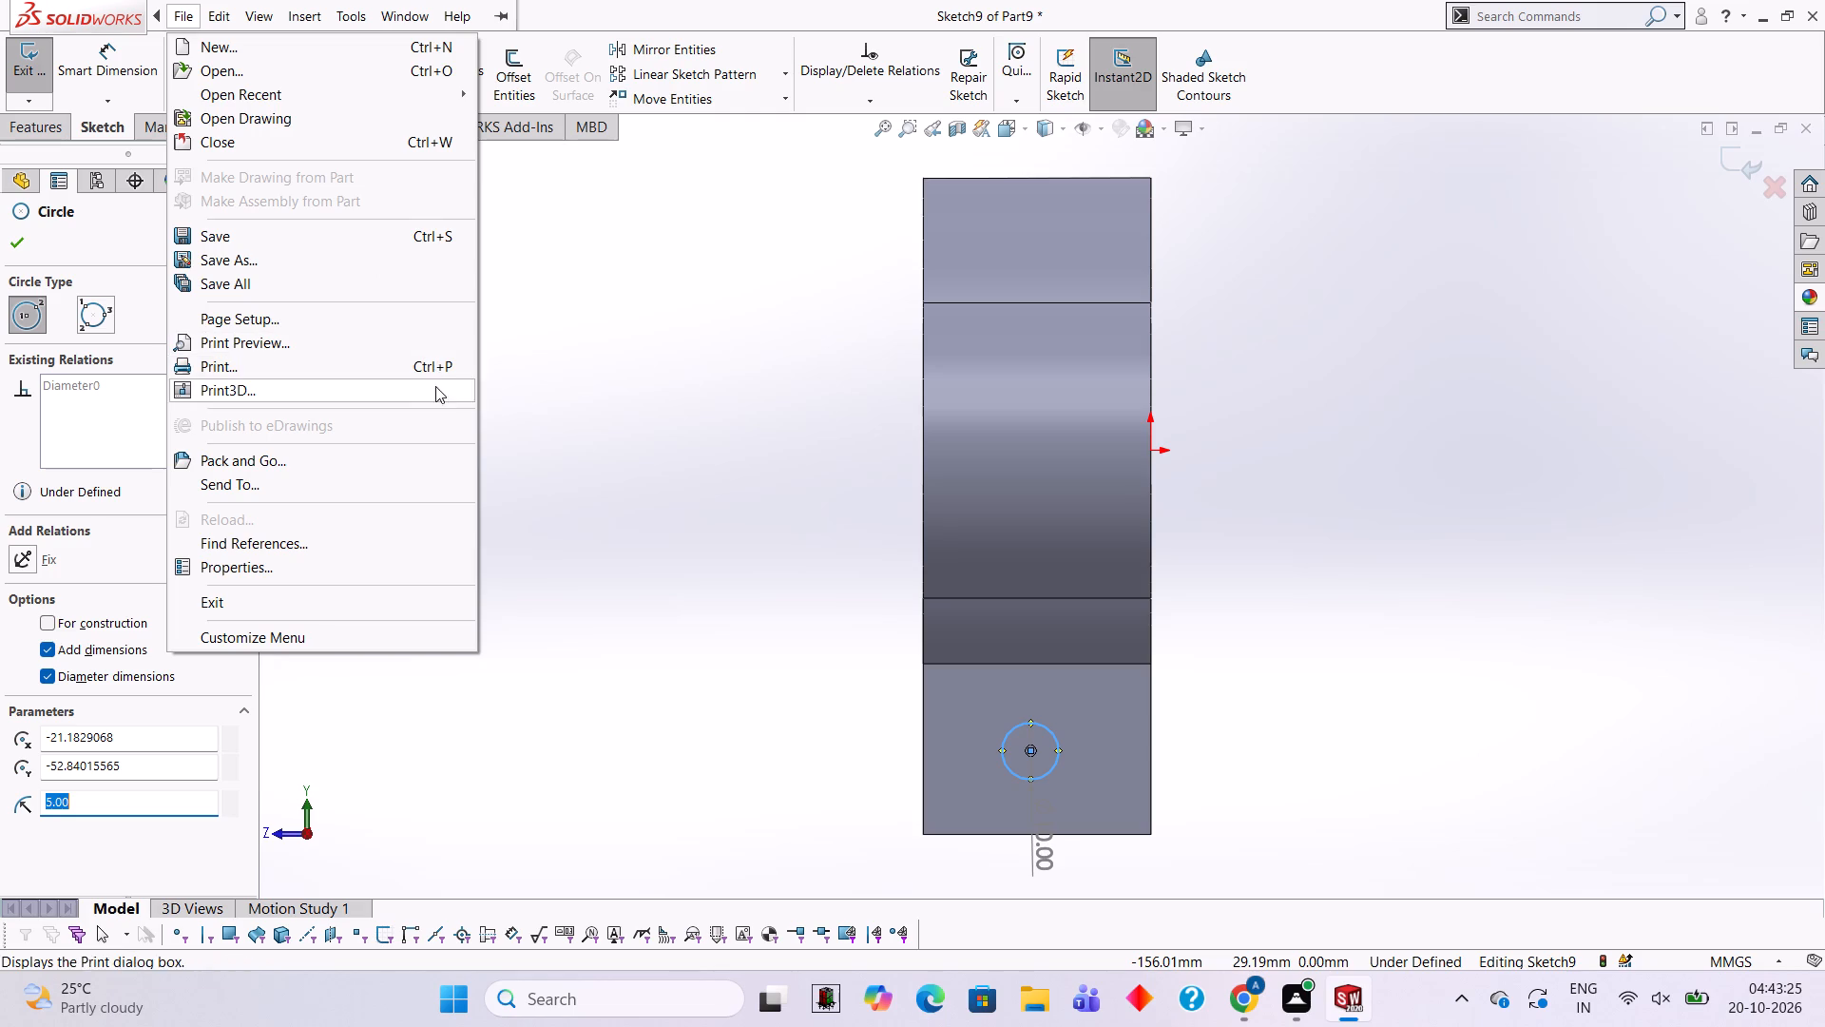
click(682, 205)
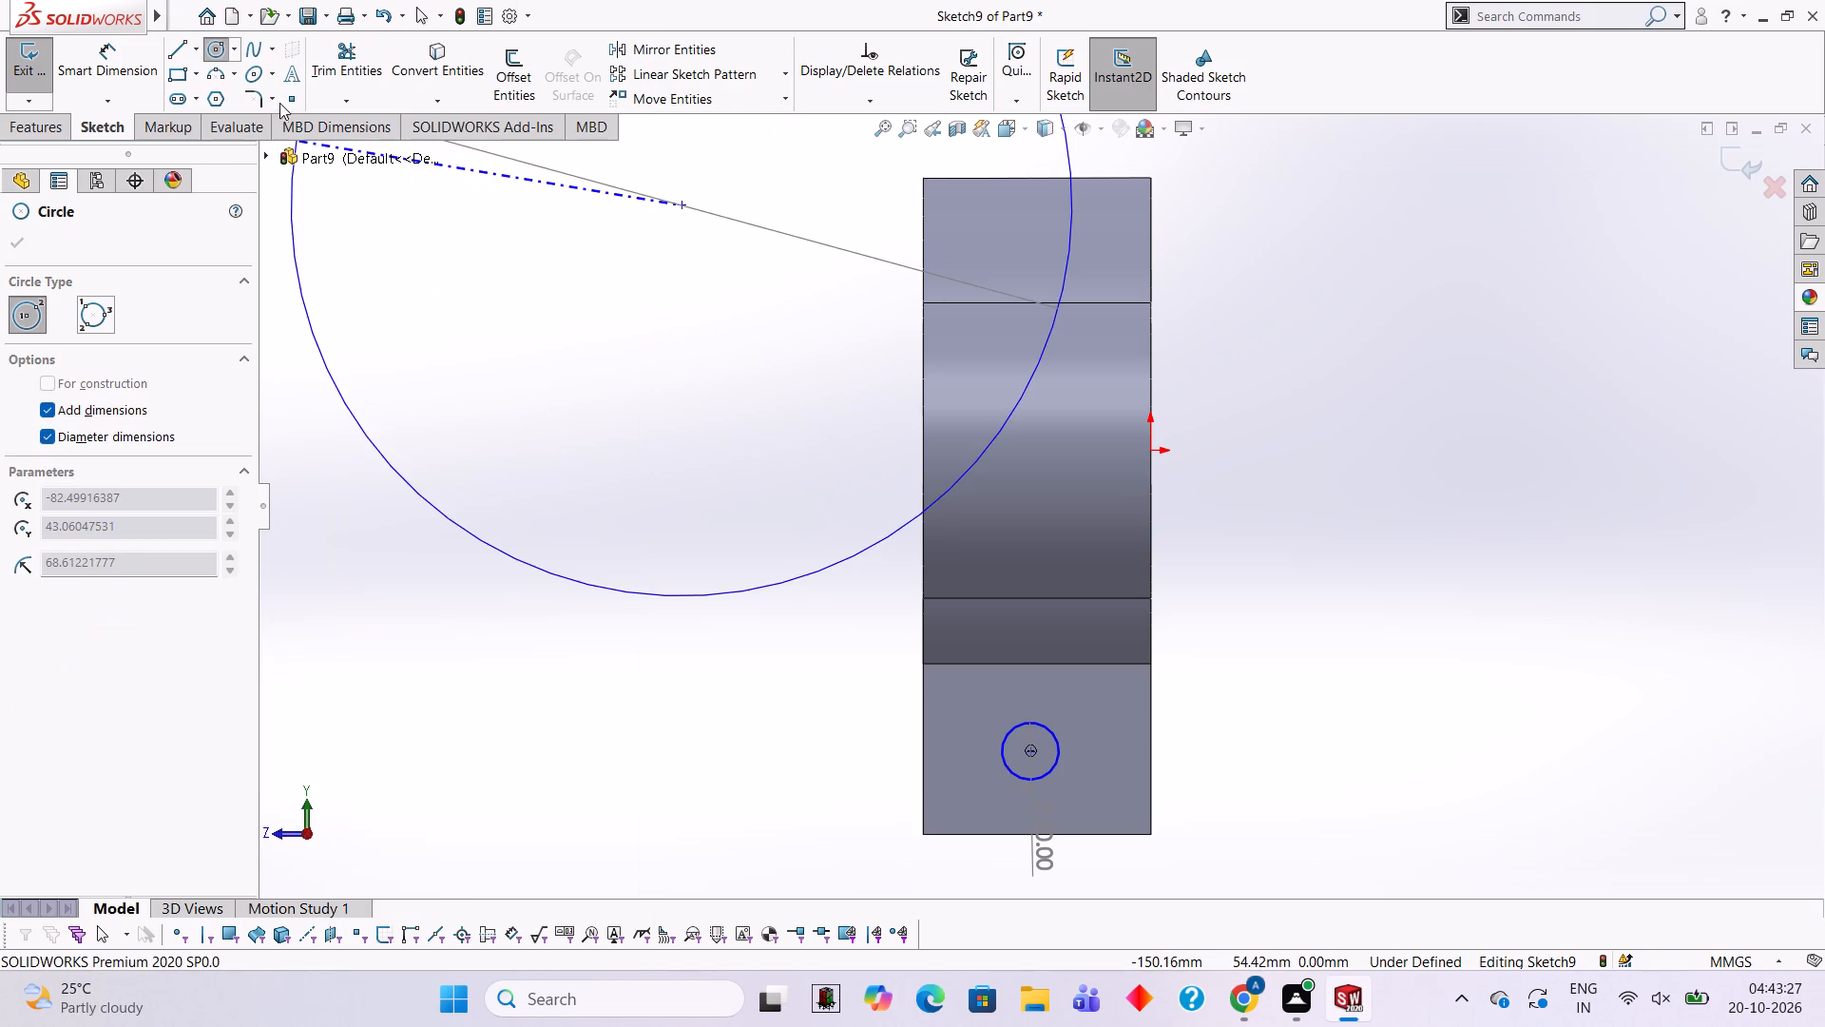
key(Escape)
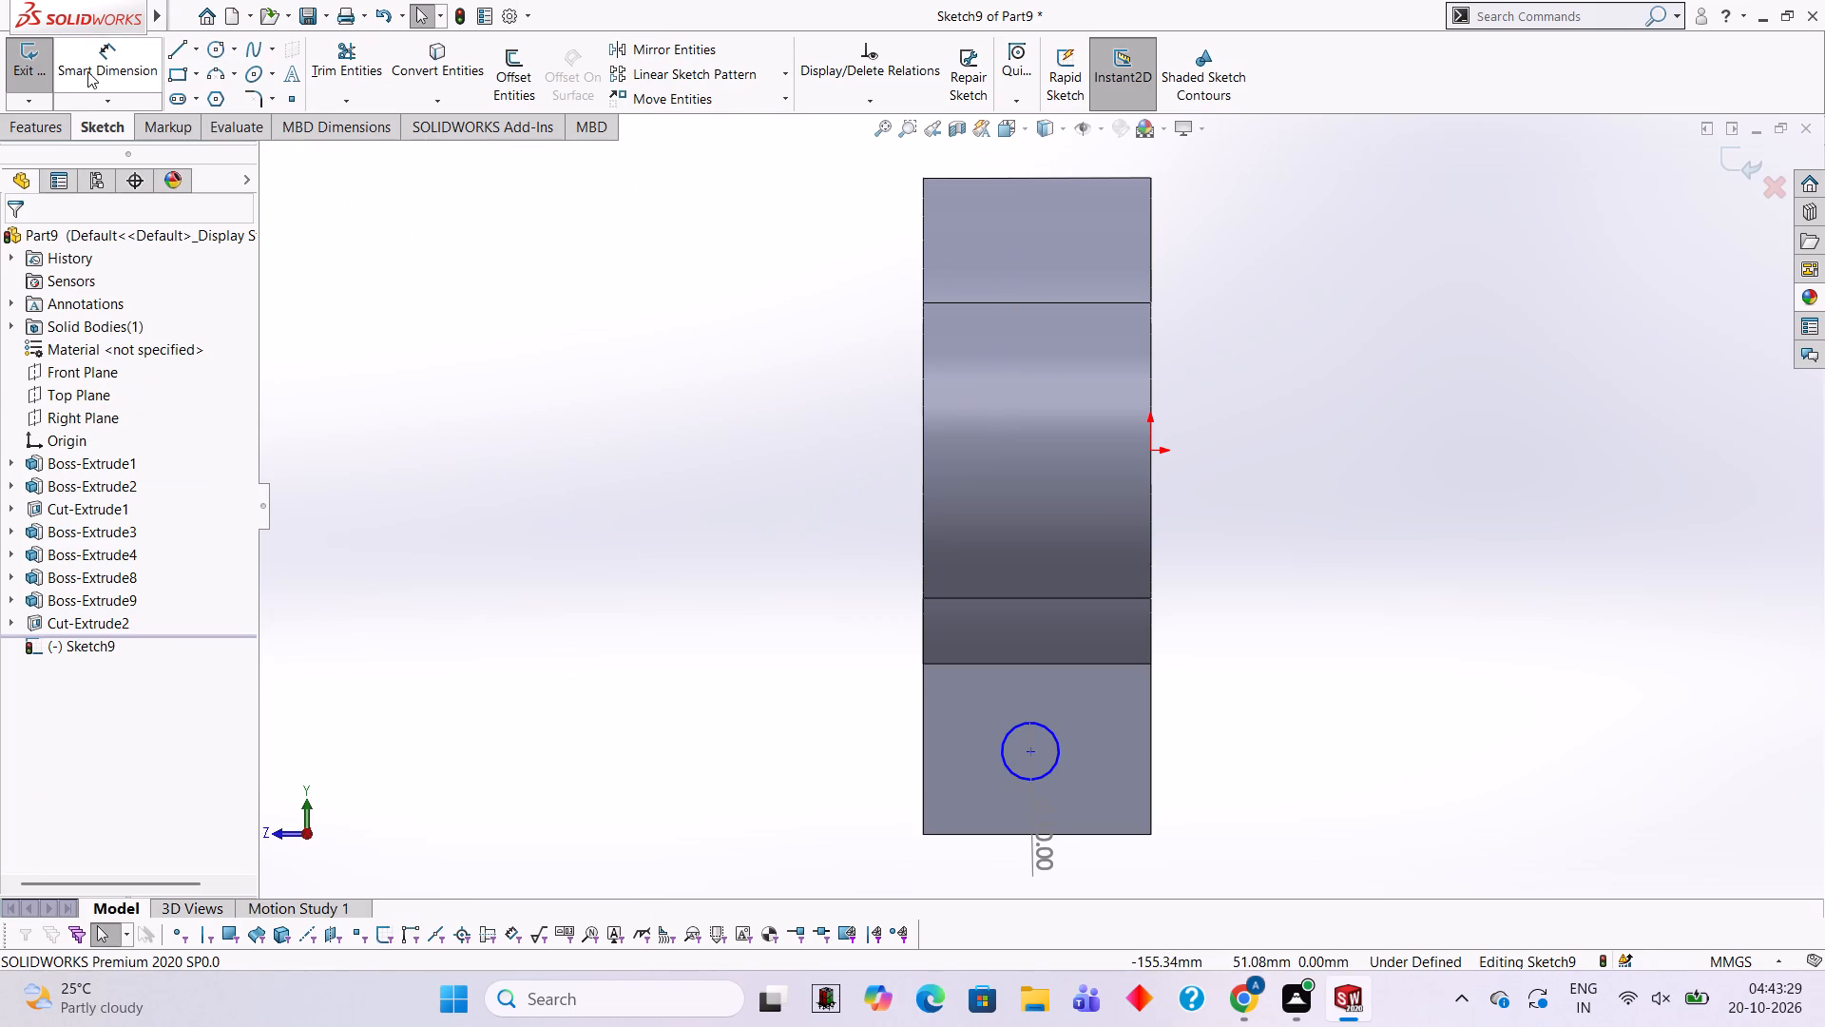
Dimension the small circle's centre 14 mm above the lug's bottom edge.
click(87, 71)
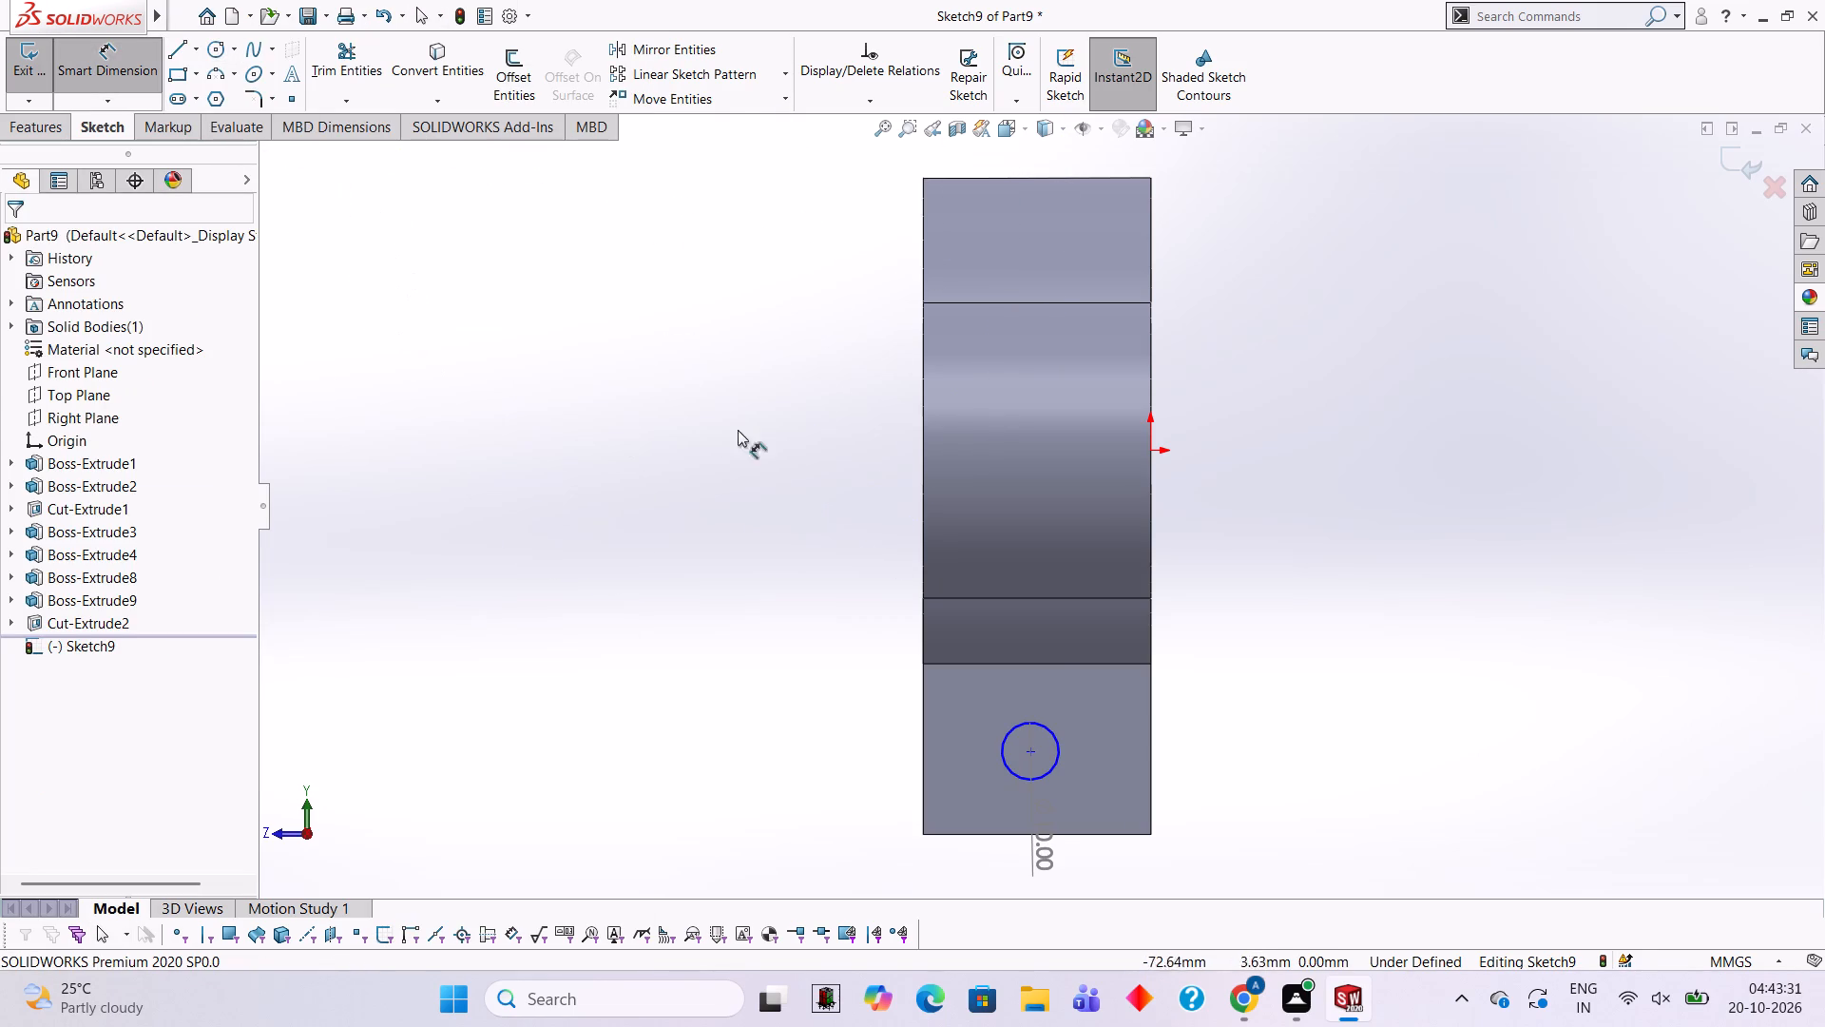
click(1029, 747)
click(1042, 835)
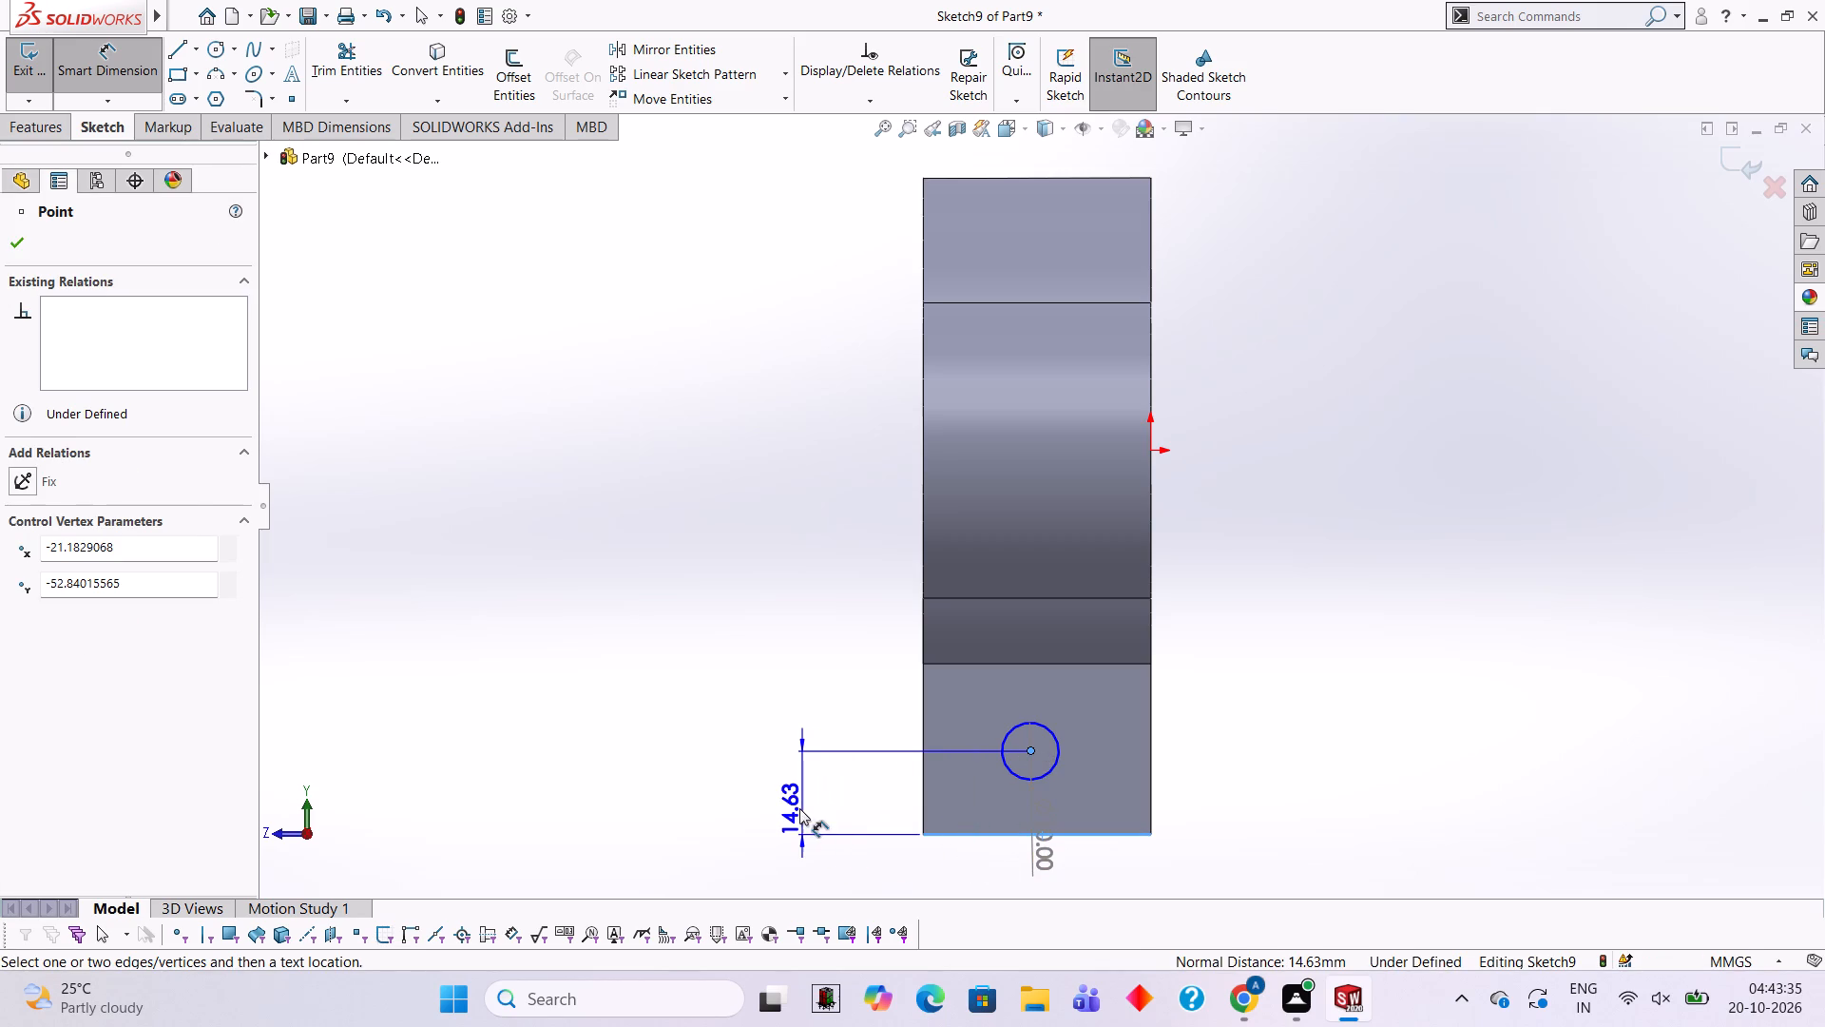
click(799, 808)
text(14)
key(Return)
key(Escape)
key(Escape)
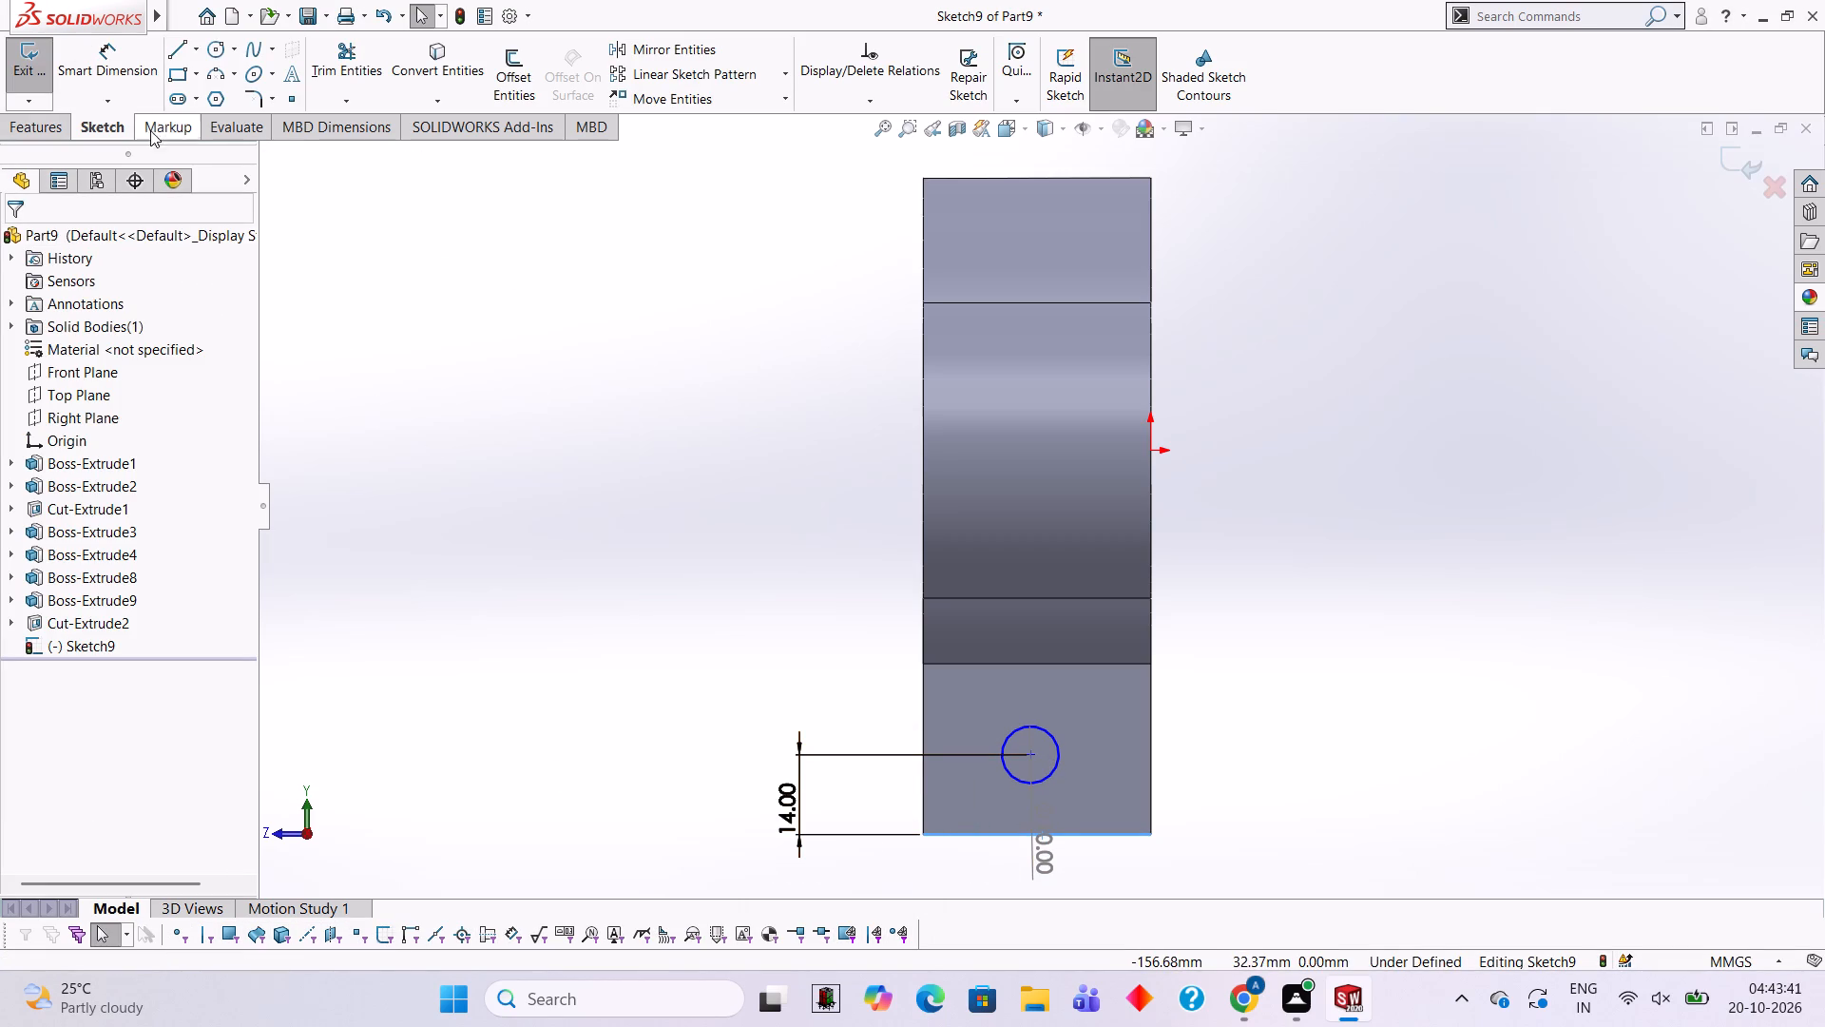
Dimension the small circle's centre 20 mm from the lug's front vertical edge.
click(141, 67)
click(924, 804)
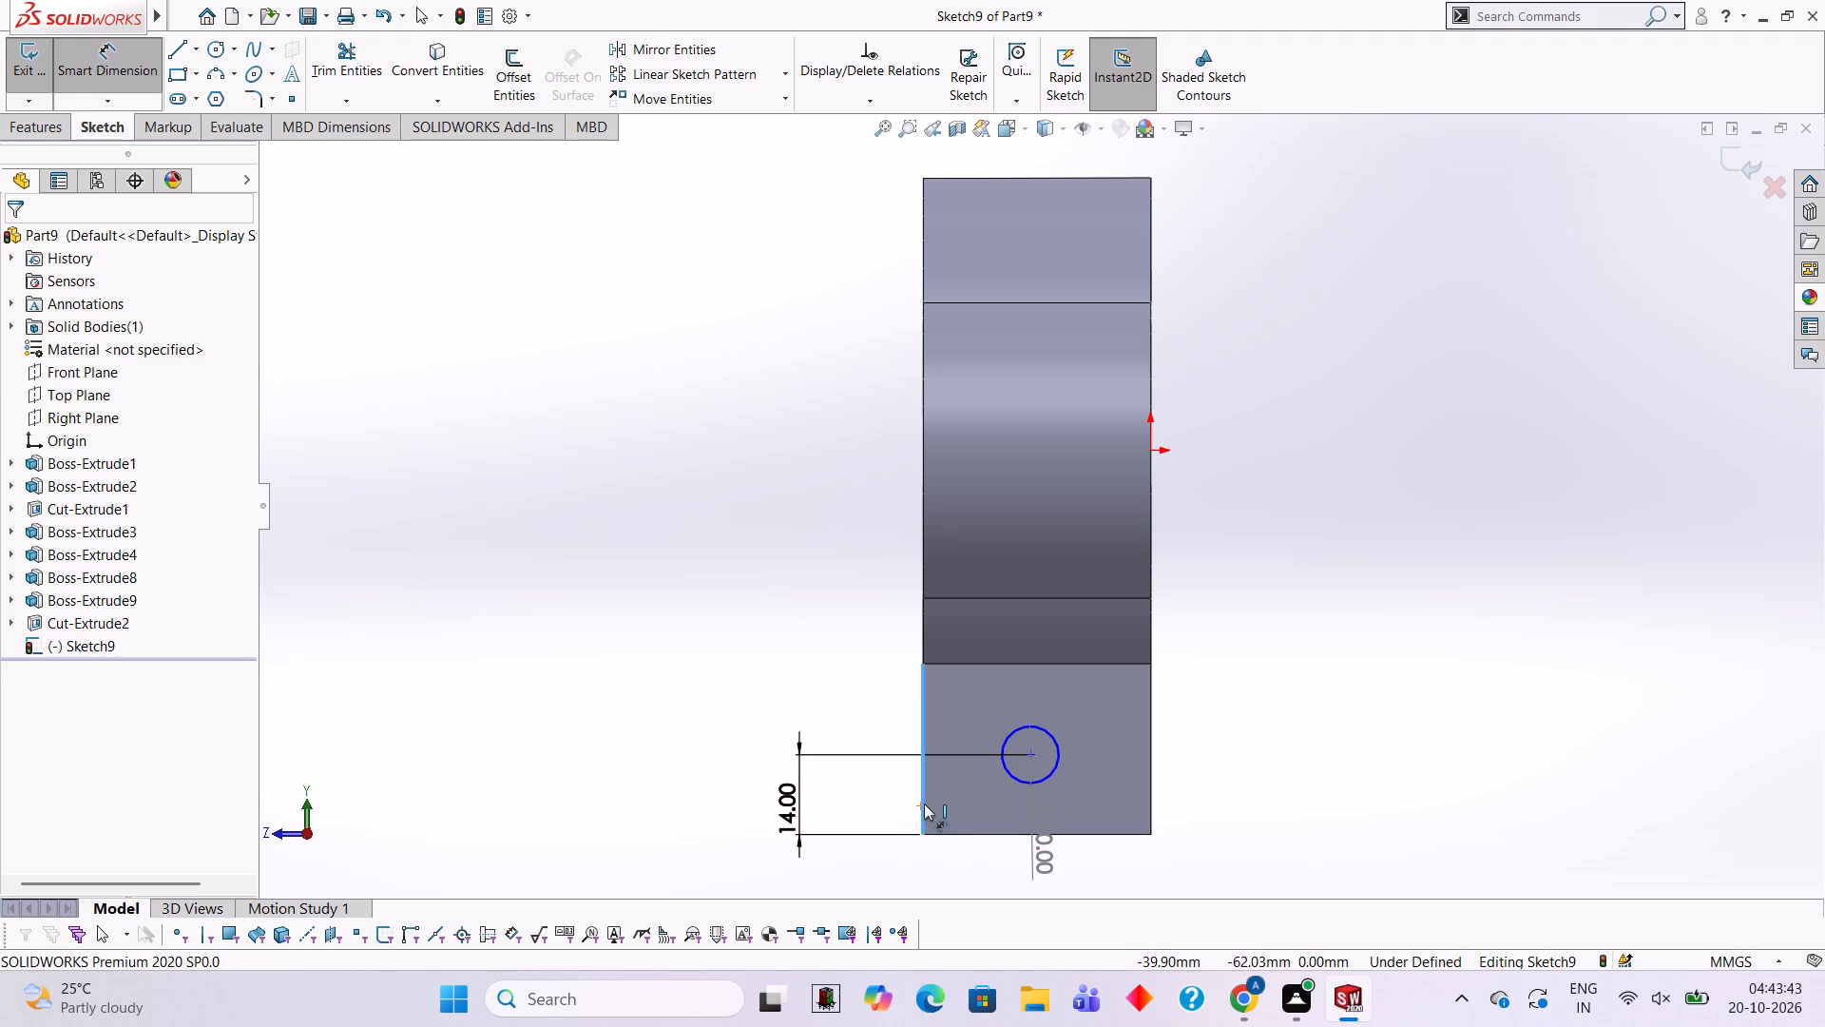
click(1032, 752)
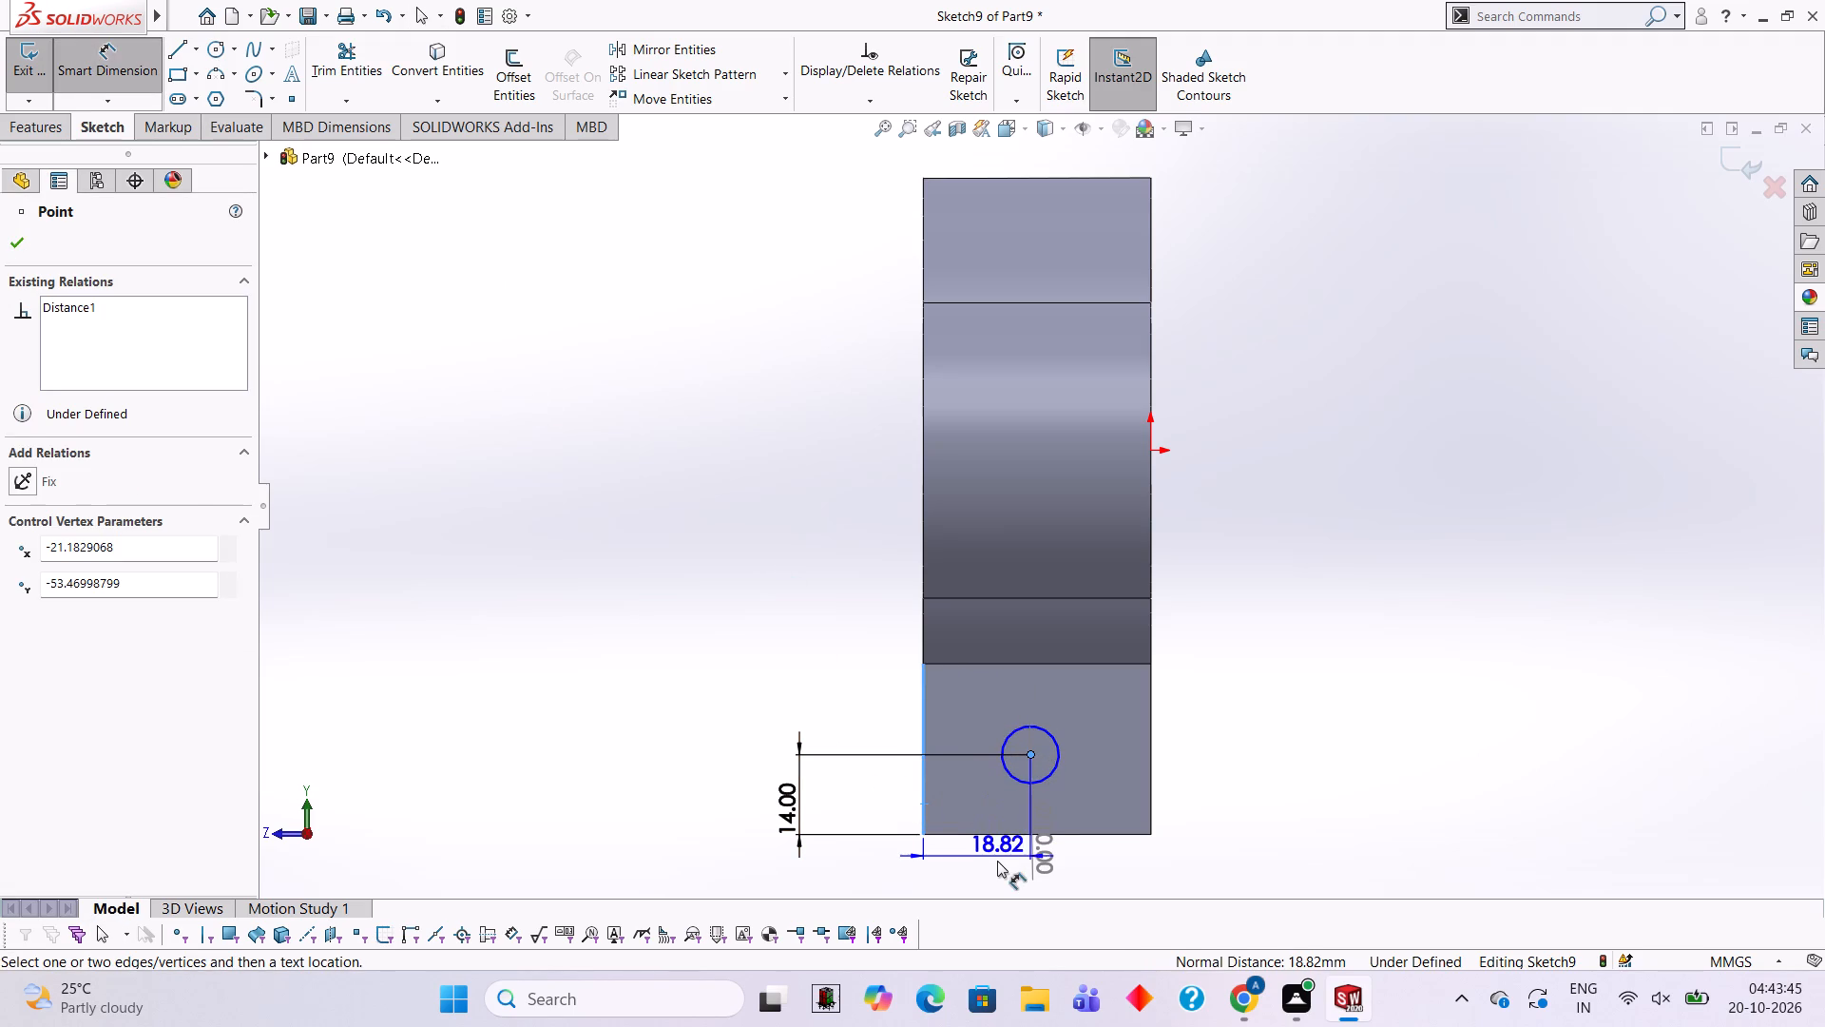
click(994, 861)
text(20)
key(Return)
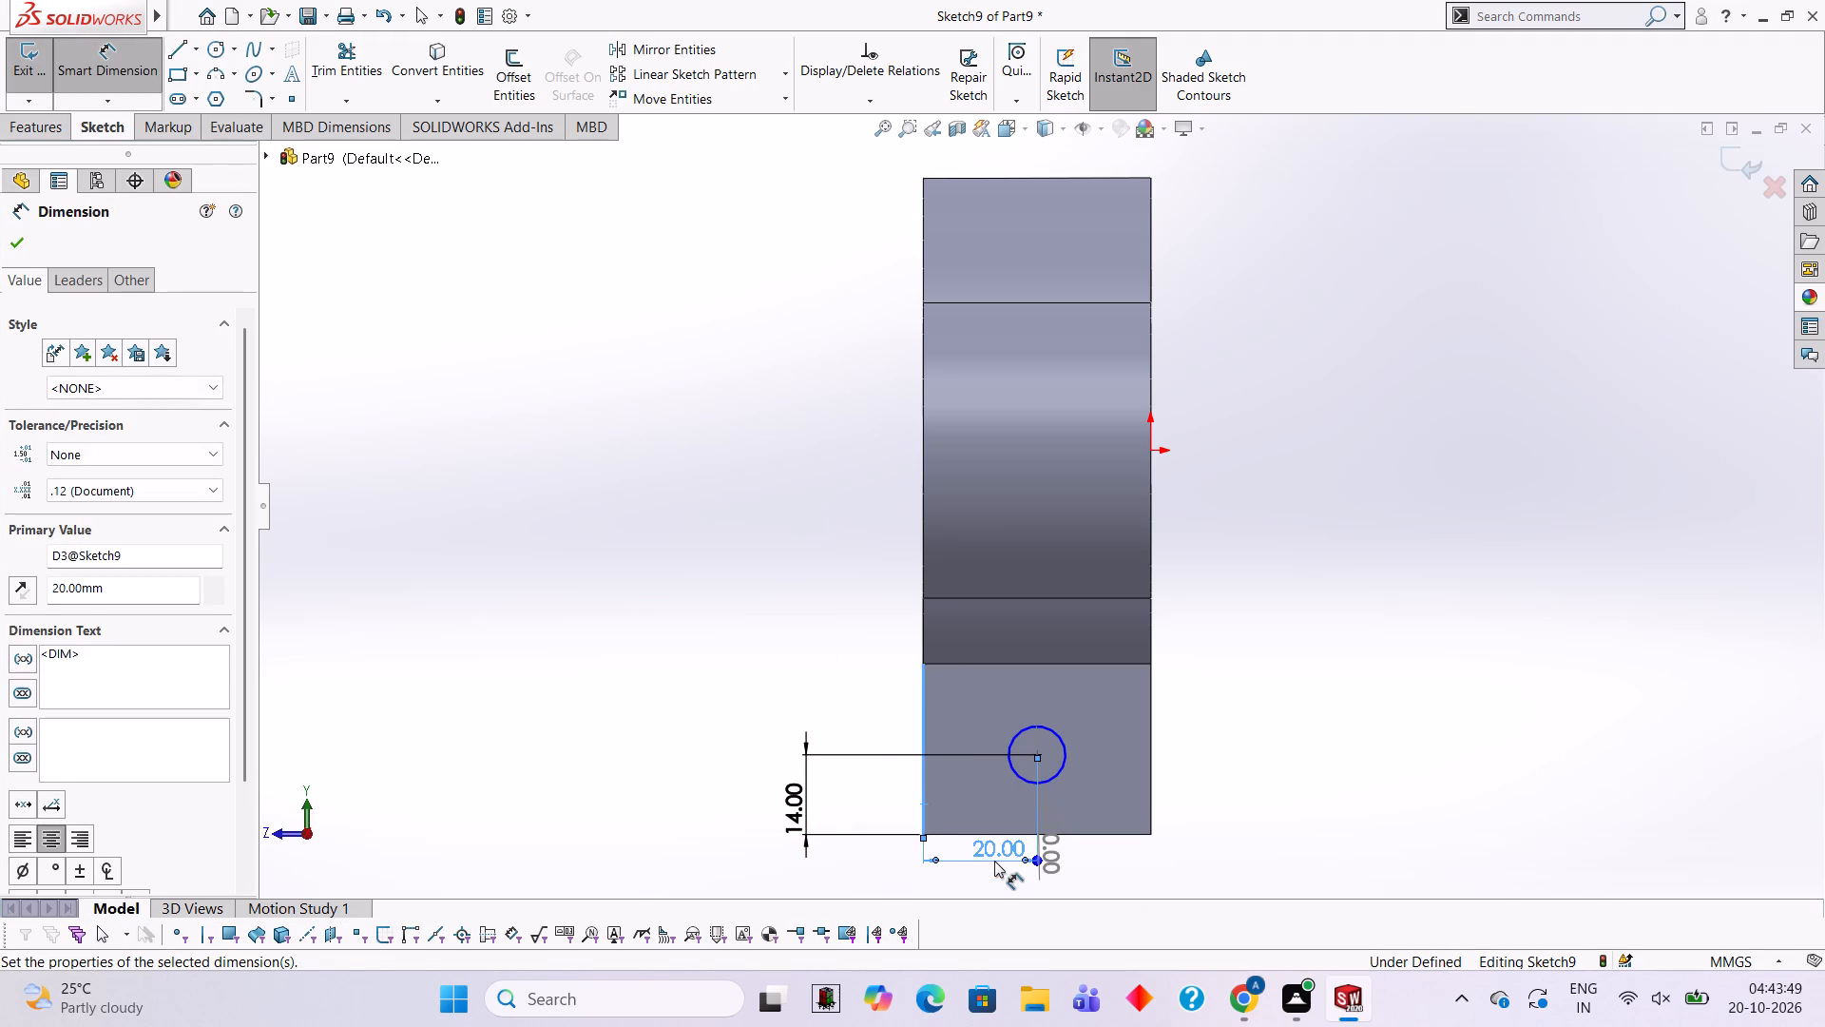
key(Escape)
key(Escape)
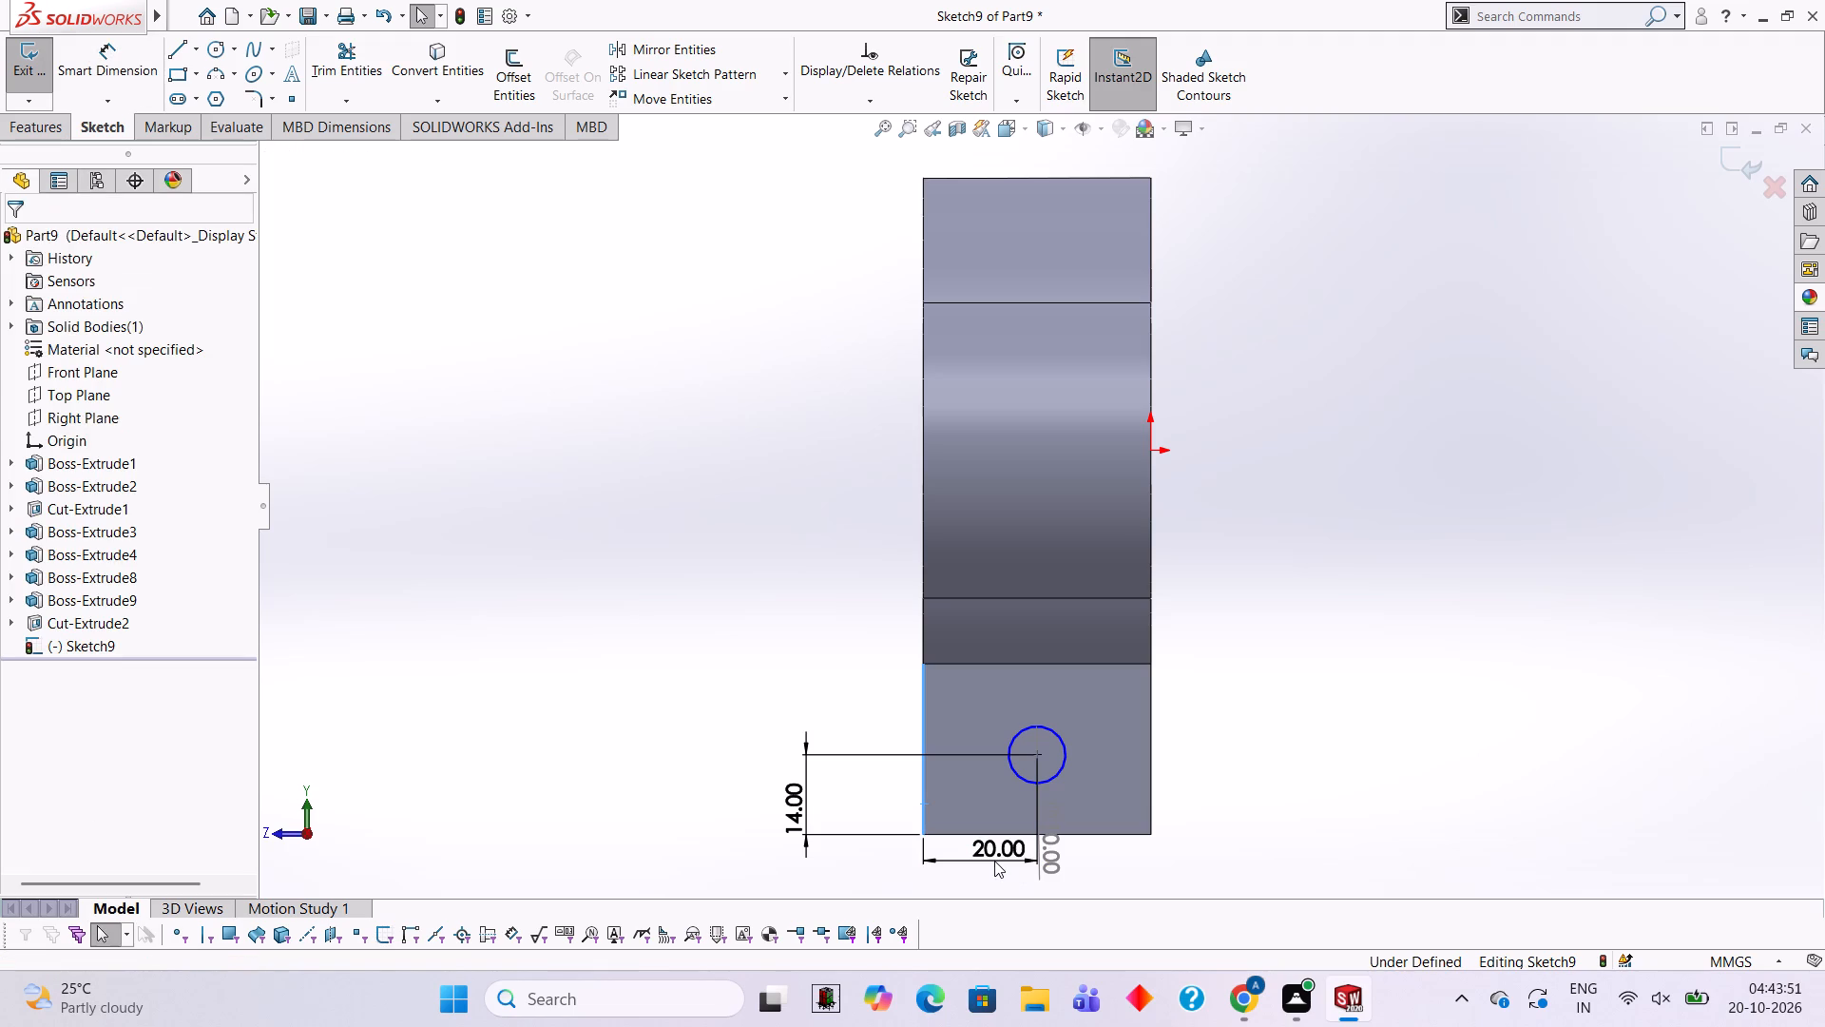
Add a 10 mm diameter dimension to the circle on the lug's side face.
click(146, 72)
click(1070, 747)
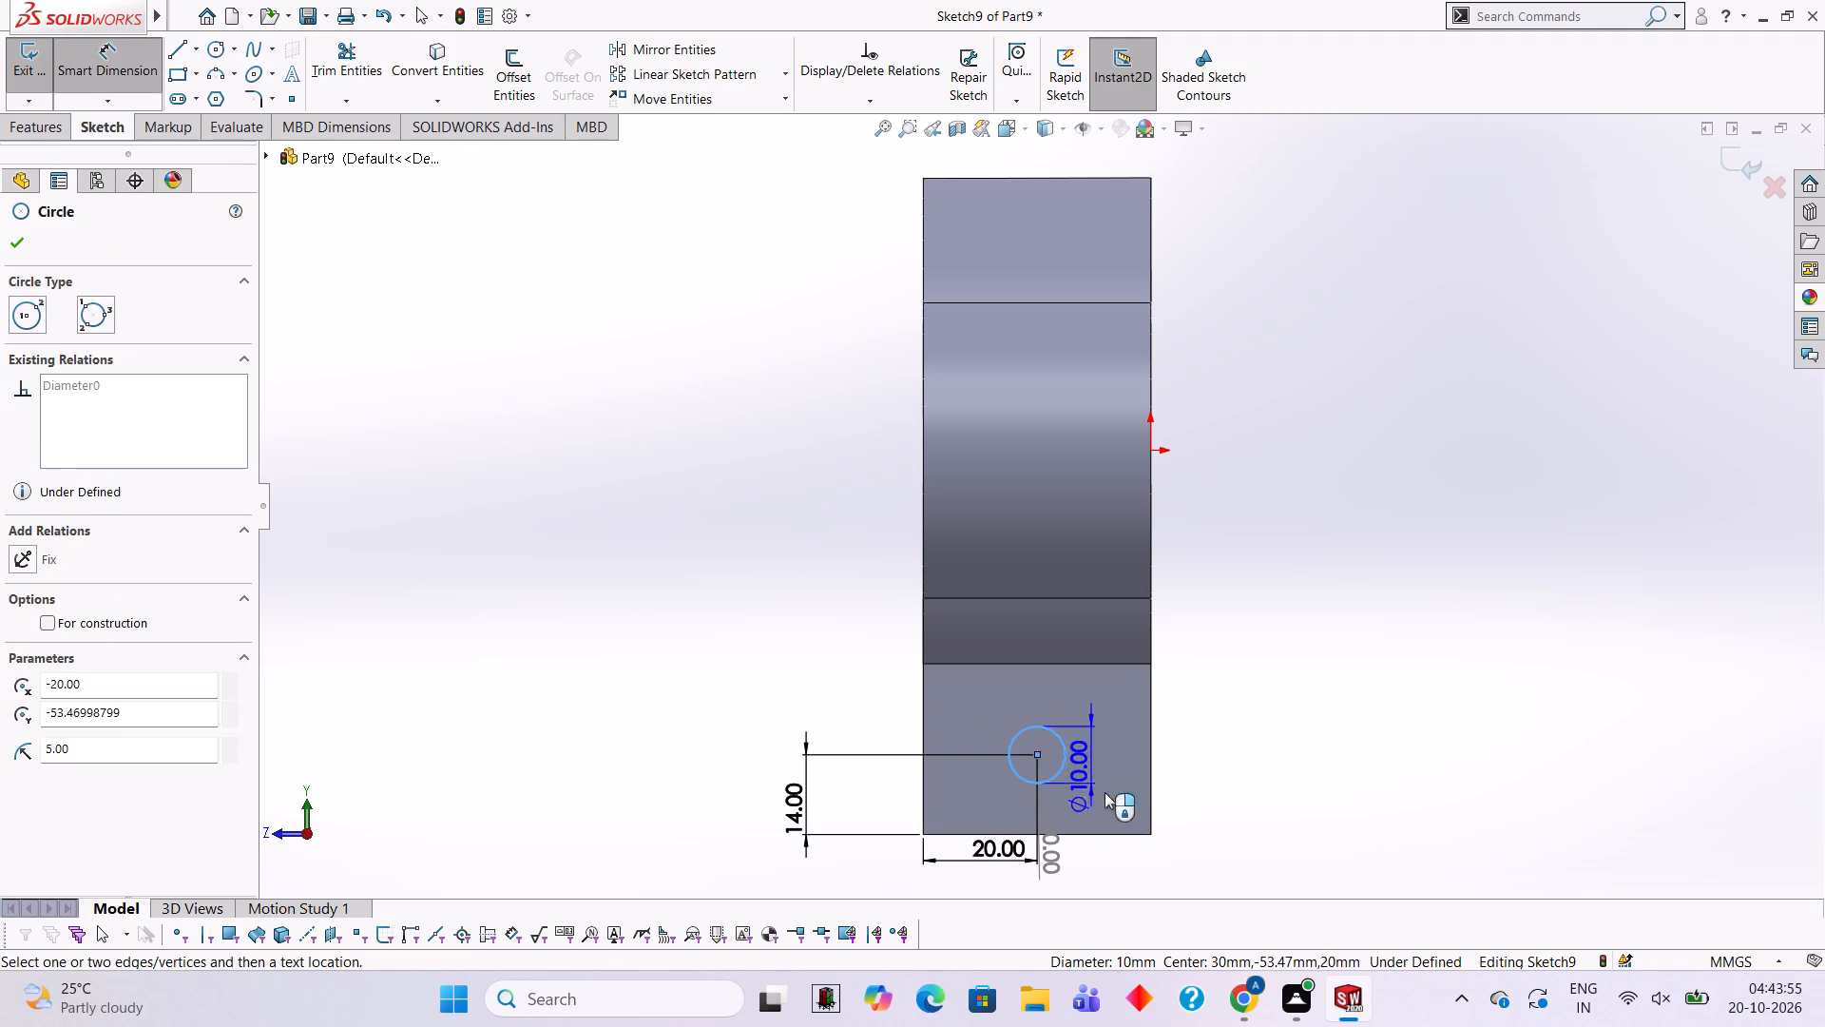
click(1223, 770)
click(1147, 750)
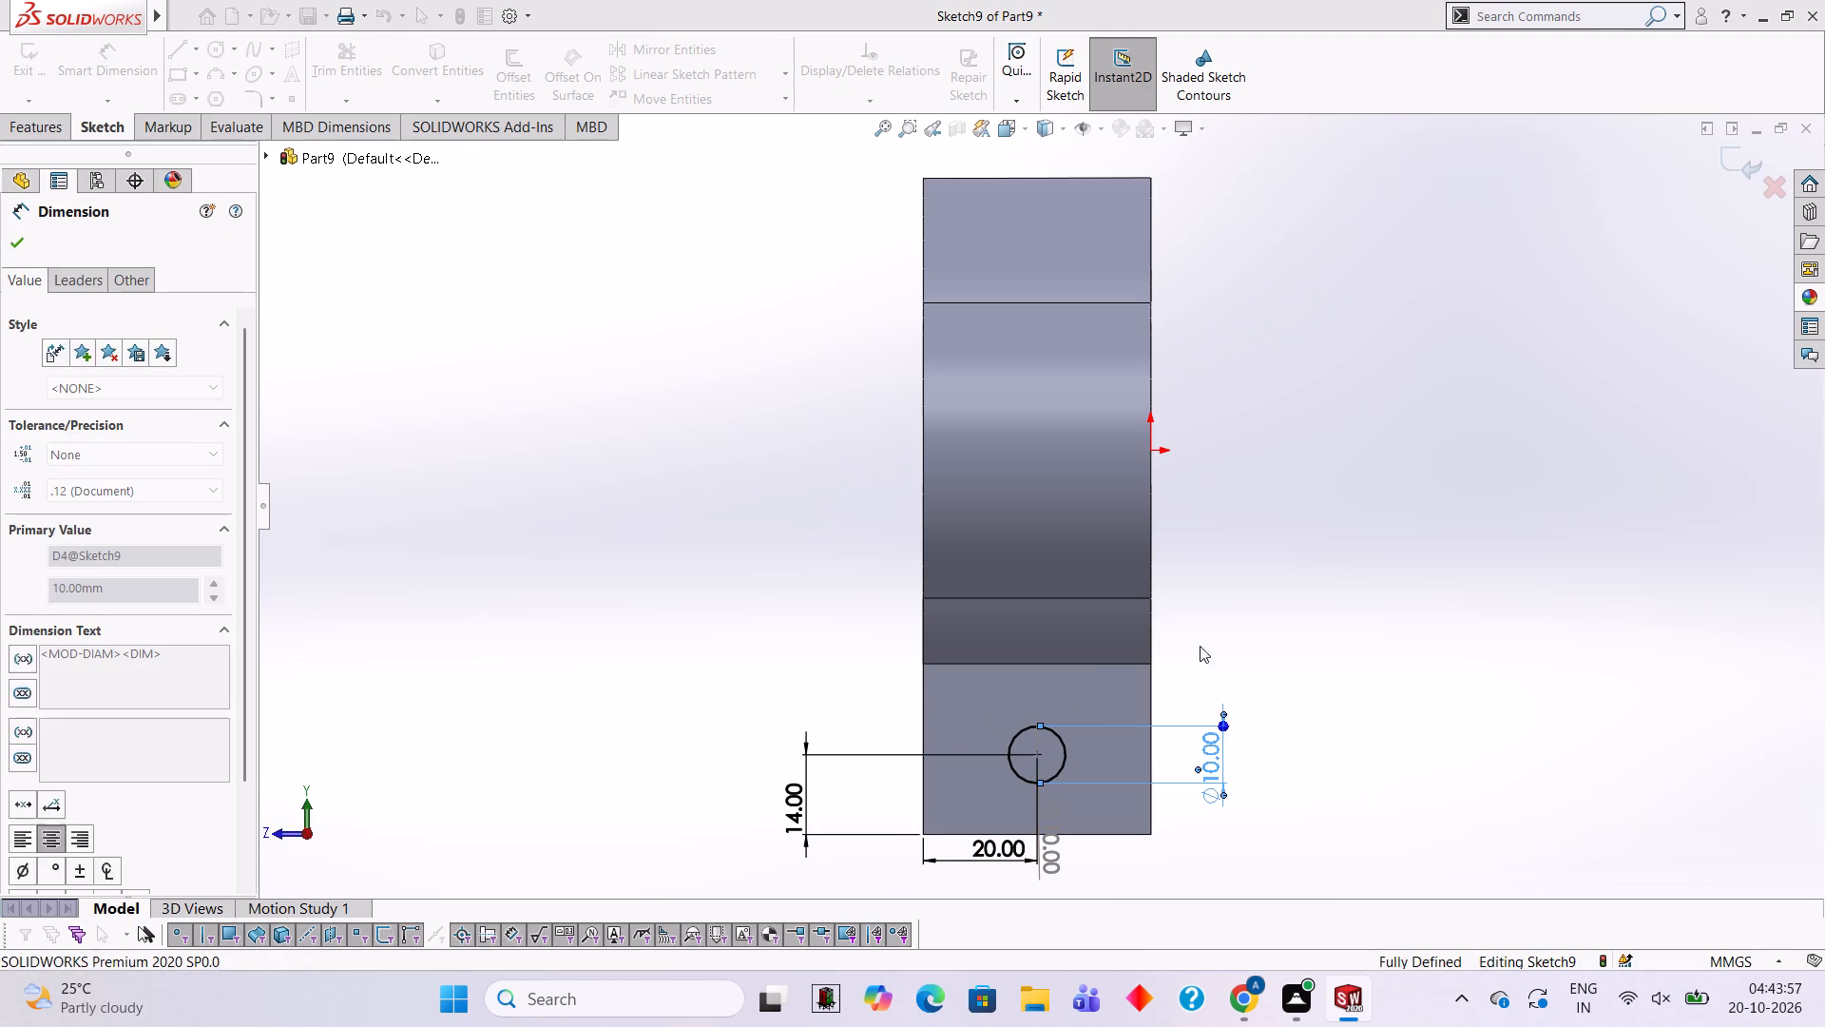
click(1201, 626)
Extrude-cut the 10 mm circle 80 mm deep through both clamp lugs to form the bolt hole.
middle_drag(785, 596, 849, 615)
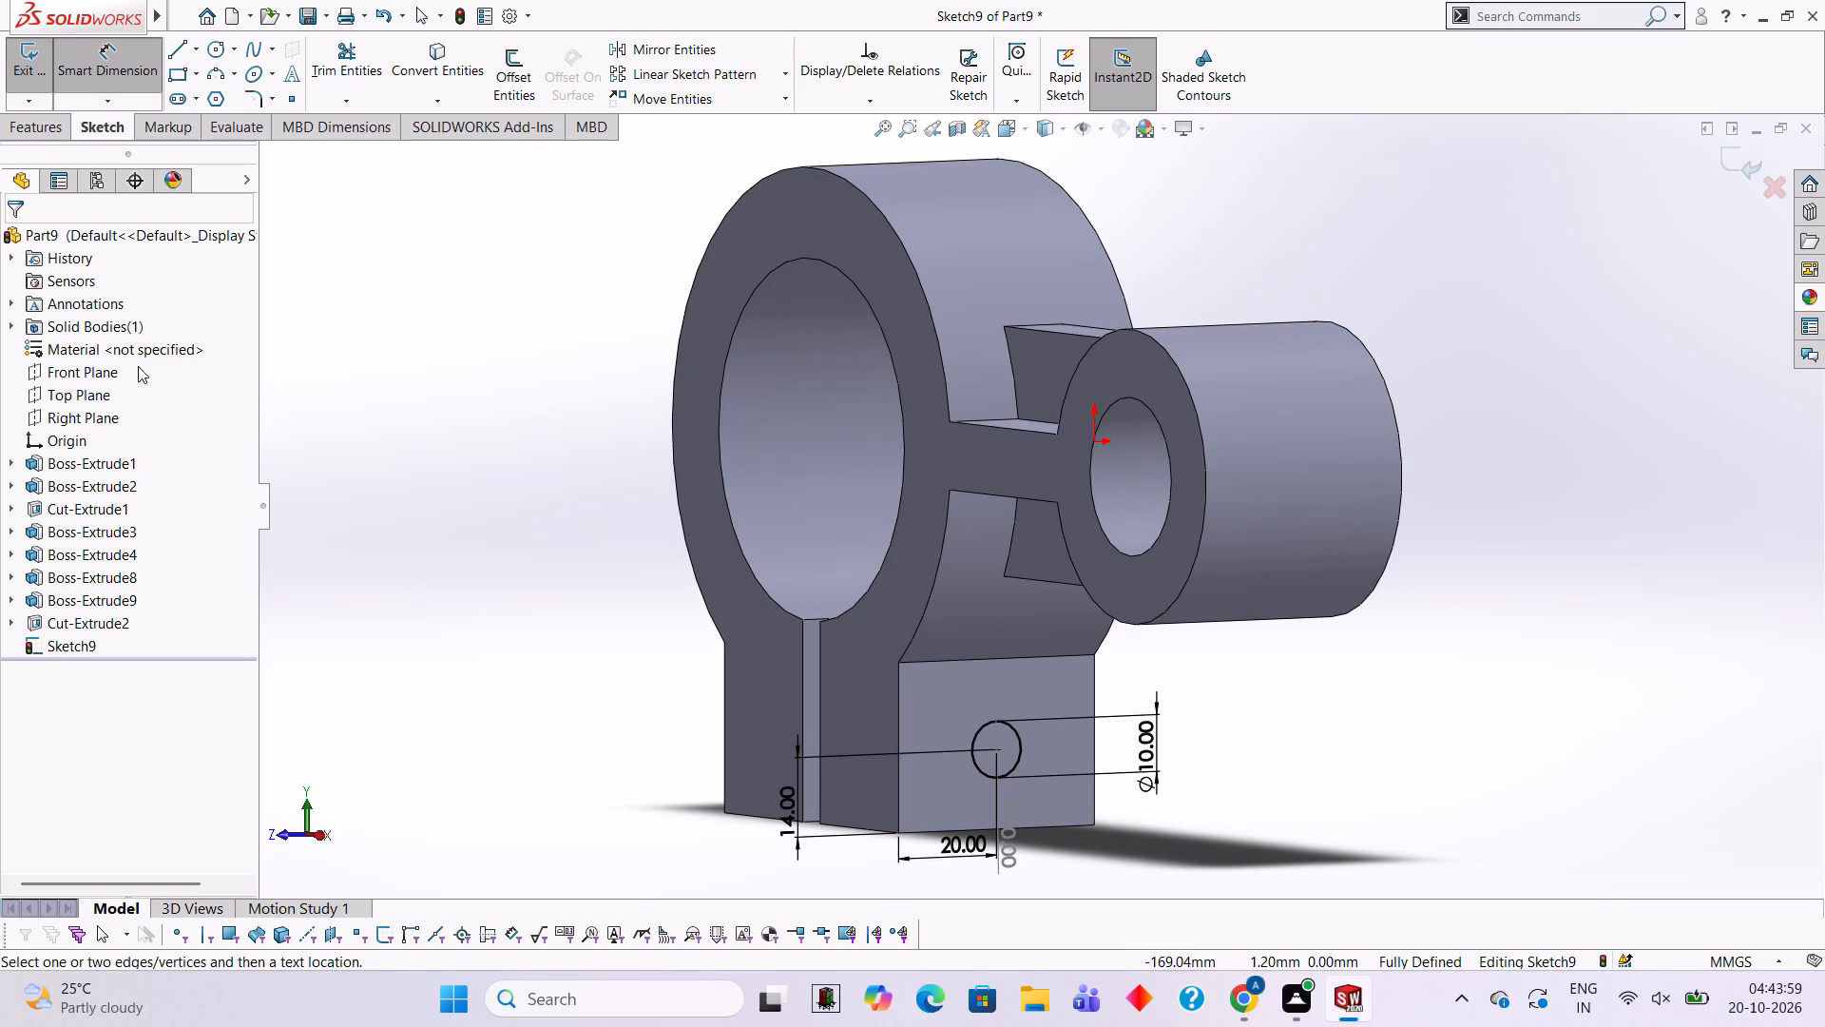
click(50, 125)
click(327, 101)
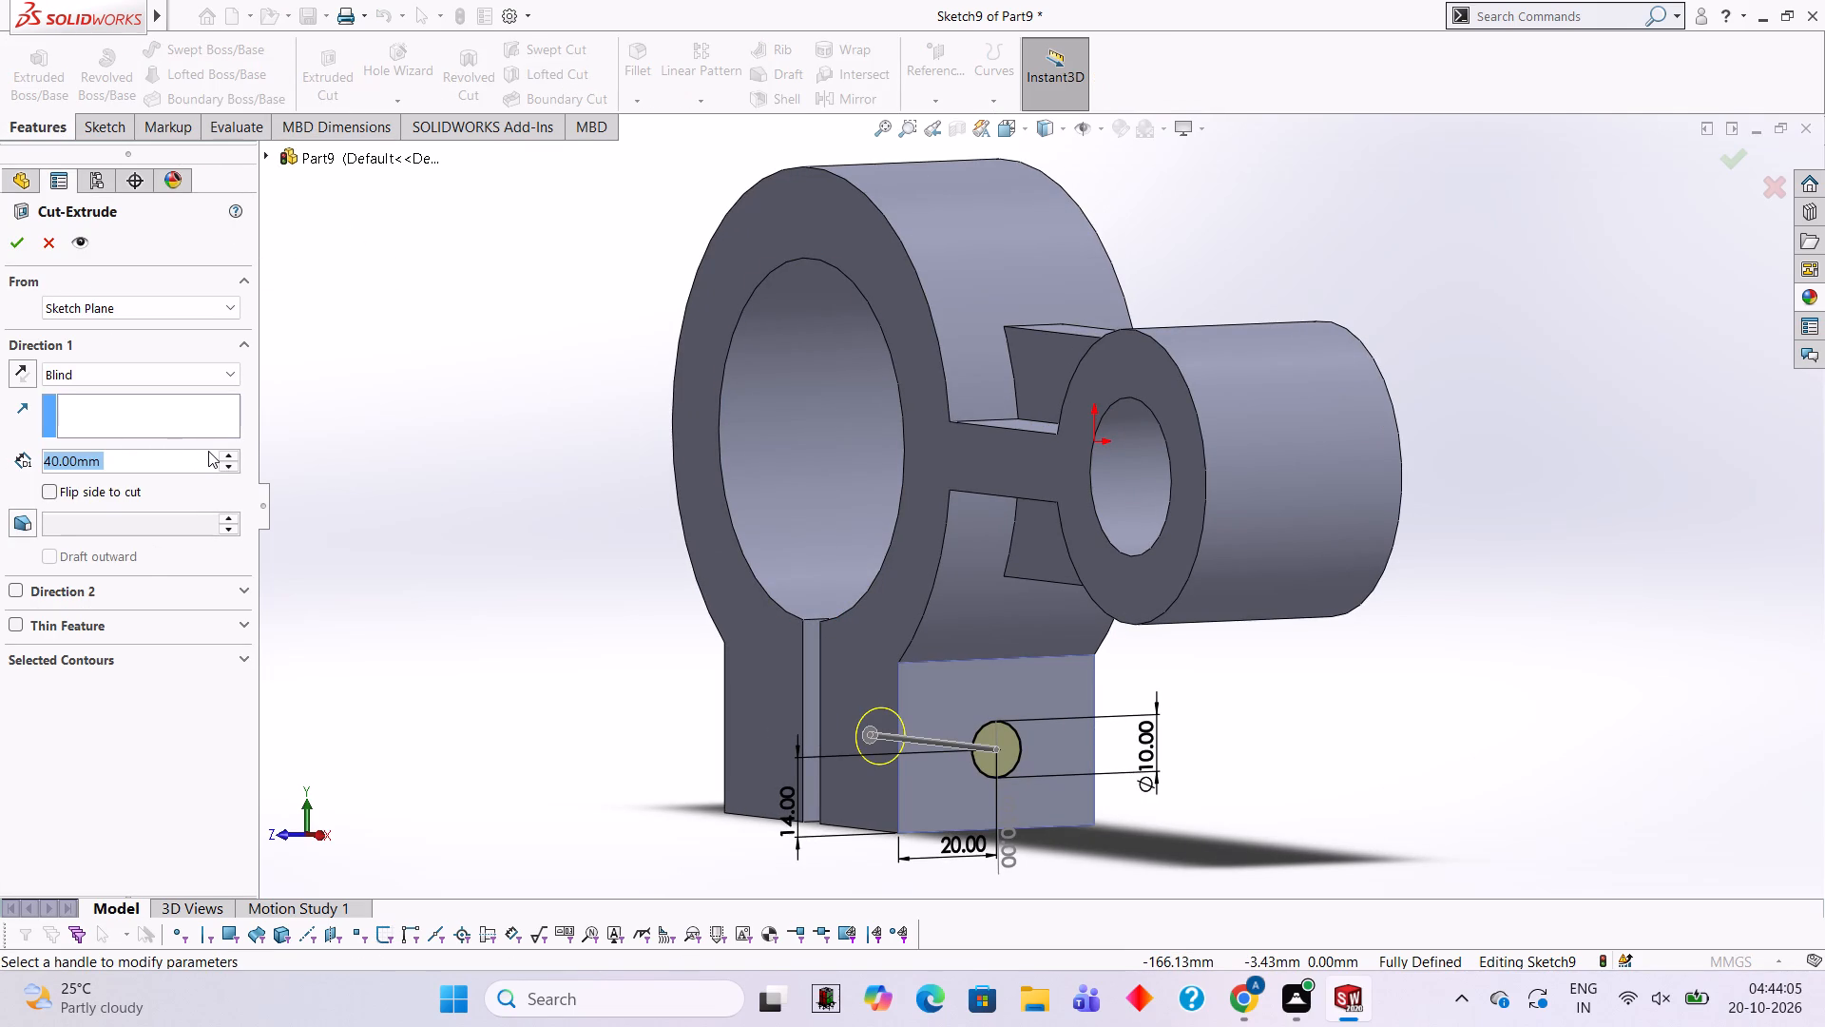
text(80)
key(Return)
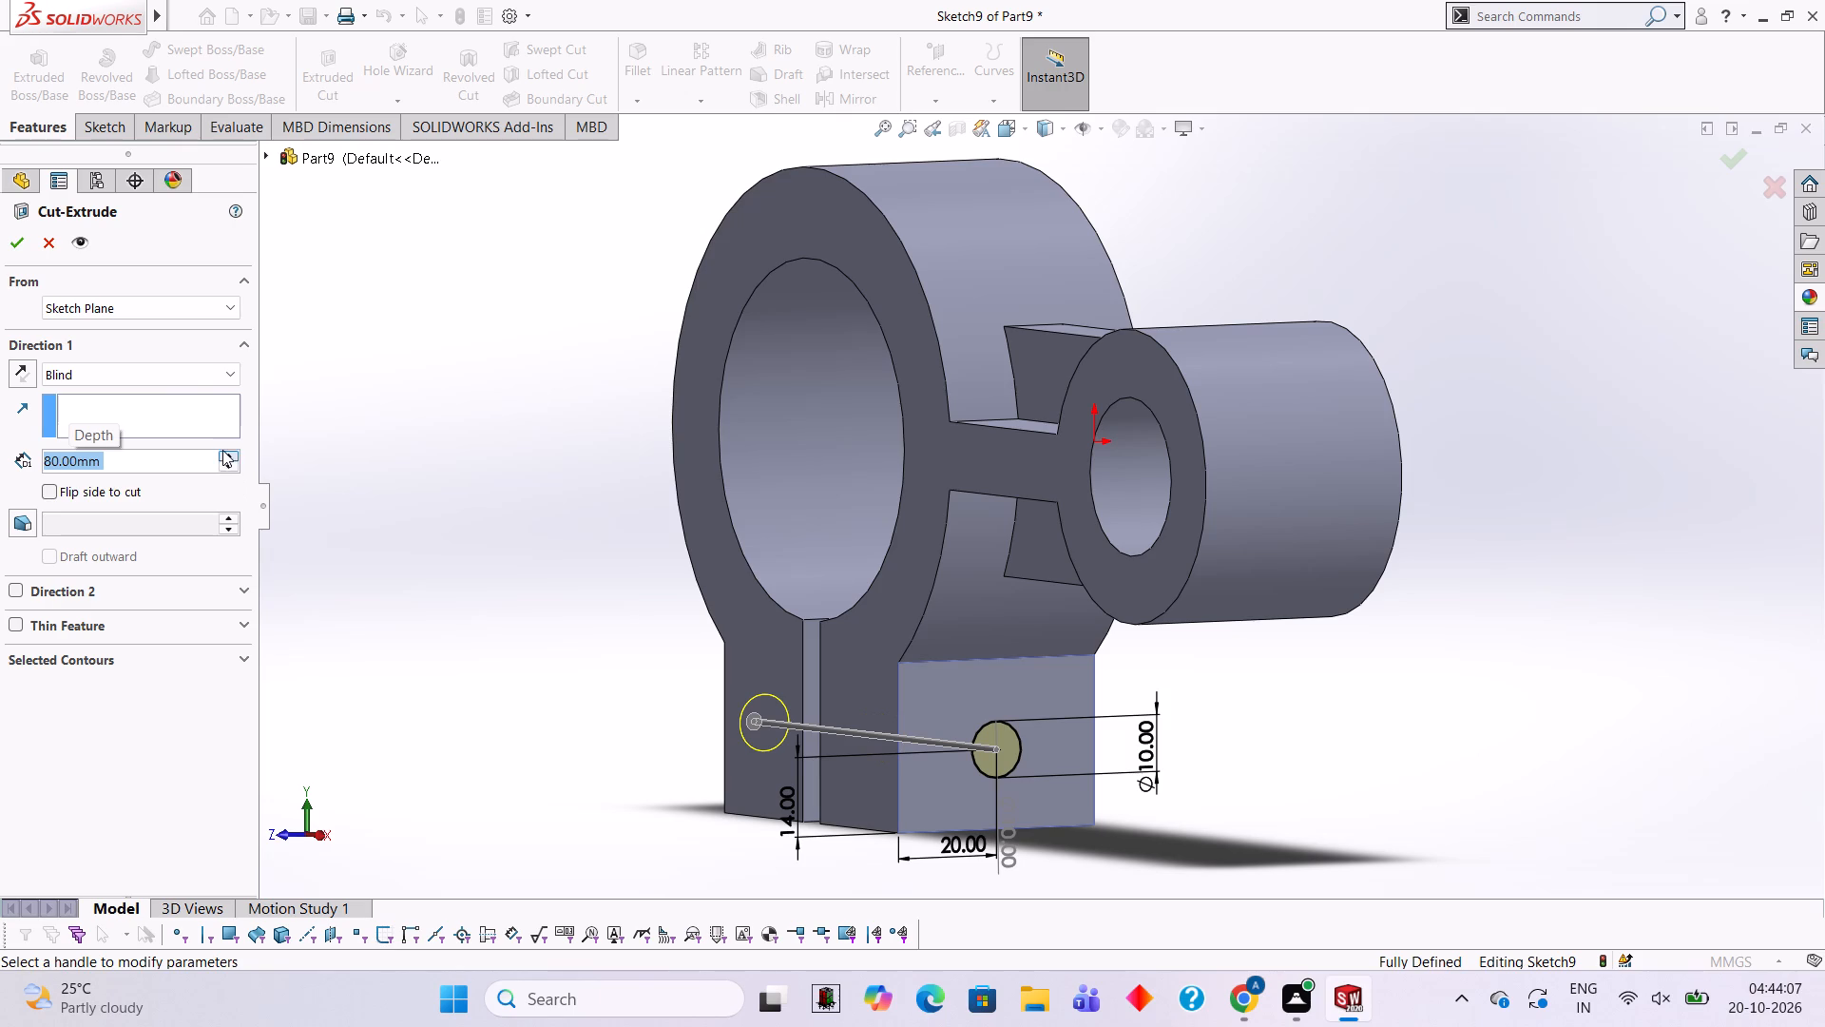
click(21, 239)
click(406, 424)
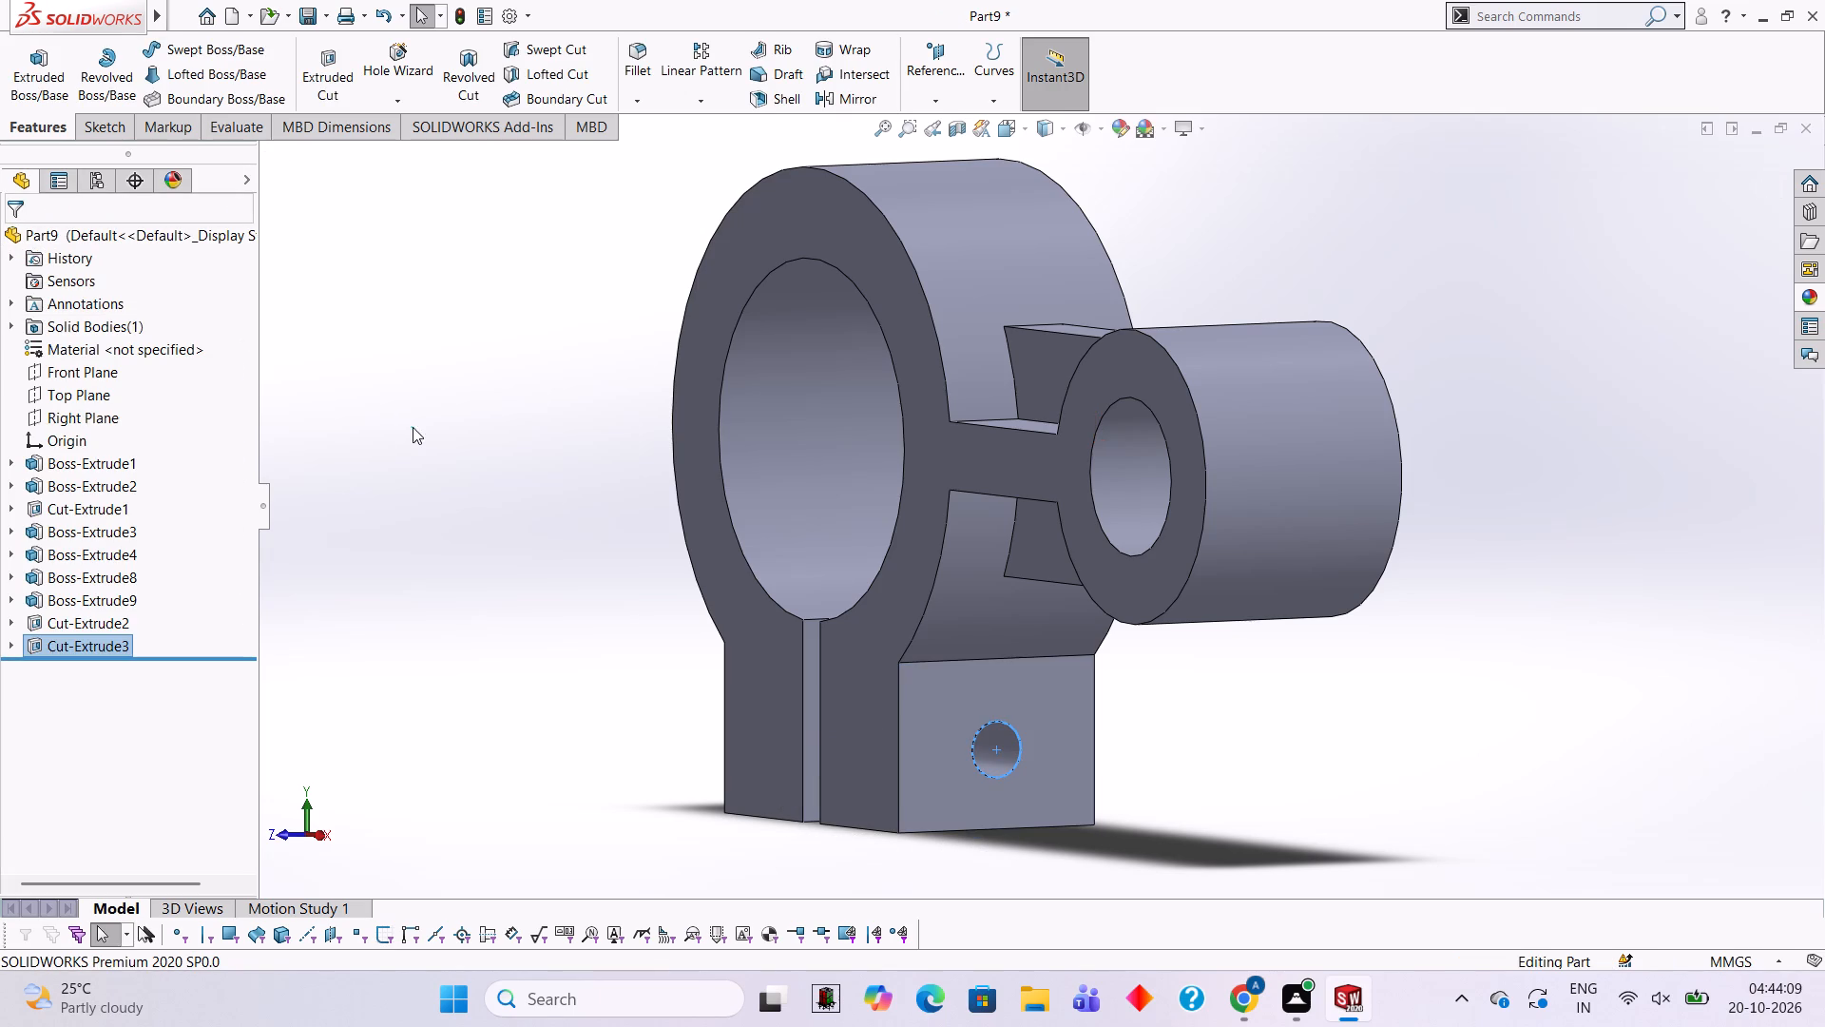
Examine the clamp model from several angles, checking the slotted ring, ribbed web, cylinder and lug bolt hole.
middle_drag(467, 455, 717, 586)
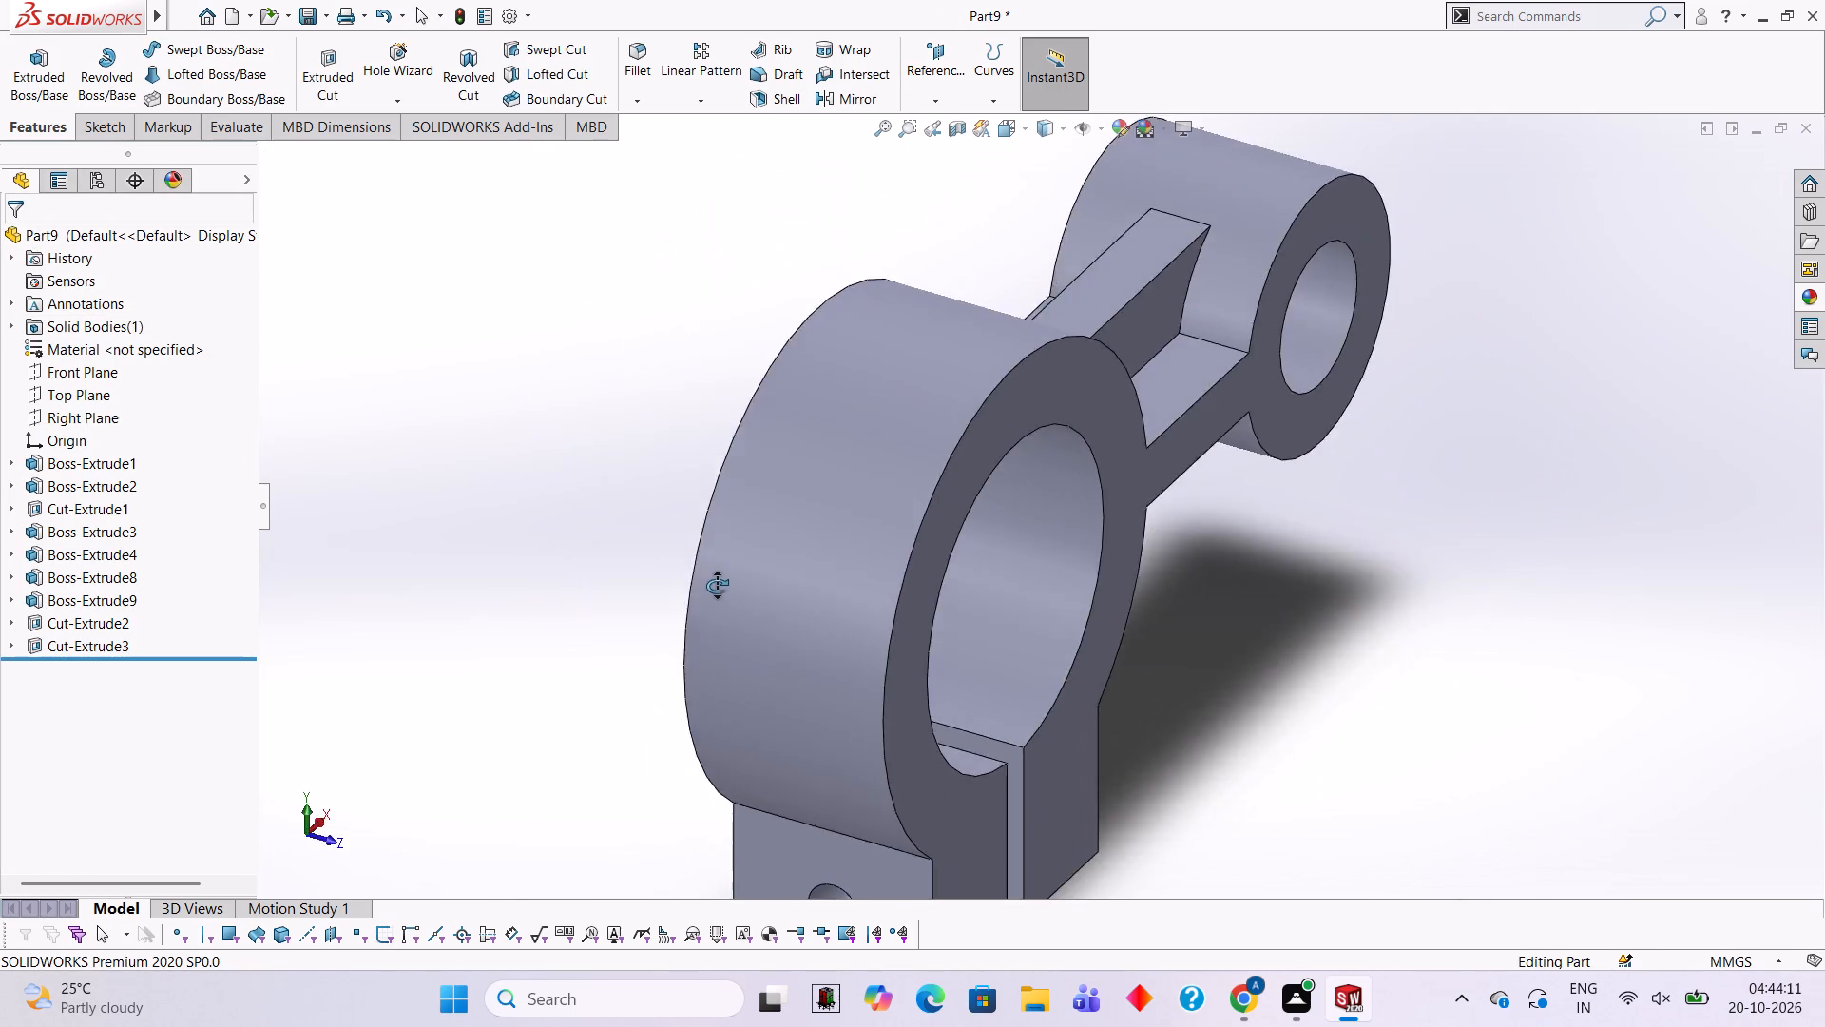
middle_drag(717, 586, 572, 509)
scroll(644, 569, up, 2)
middle_drag(644, 569, 1503, 556)
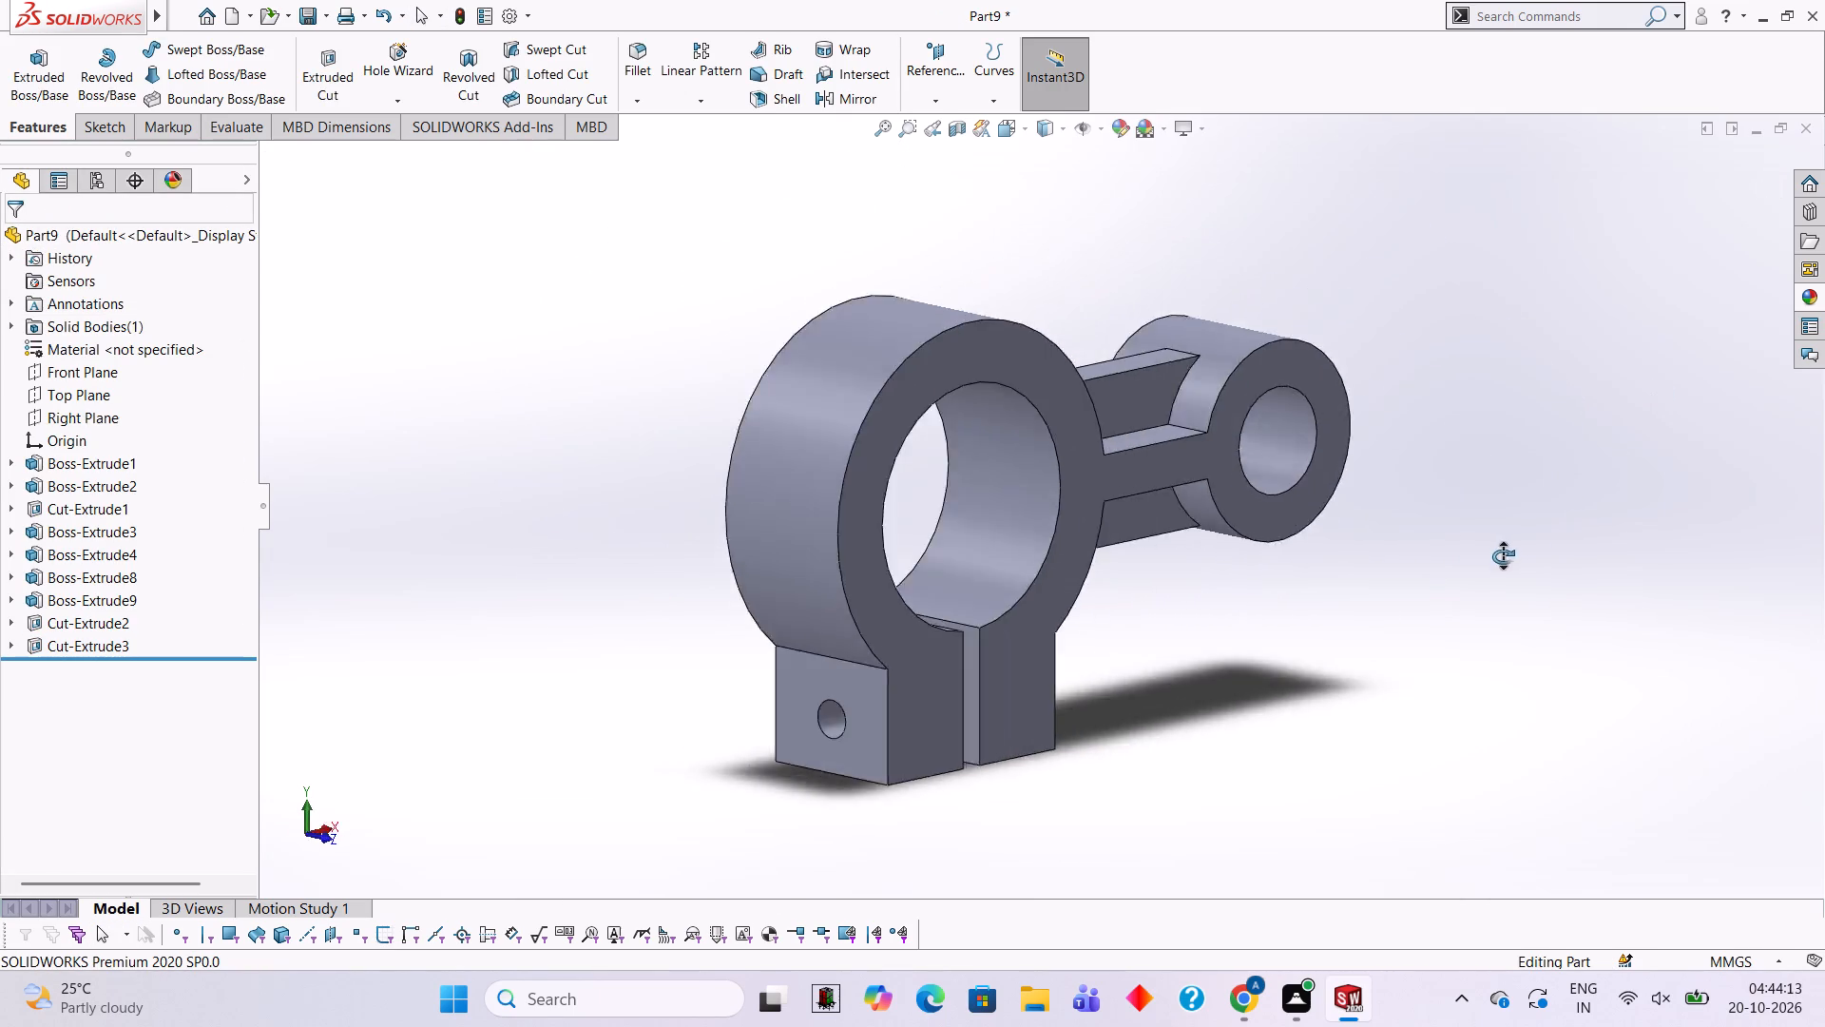
middle_drag(1503, 556, 1353, 605)
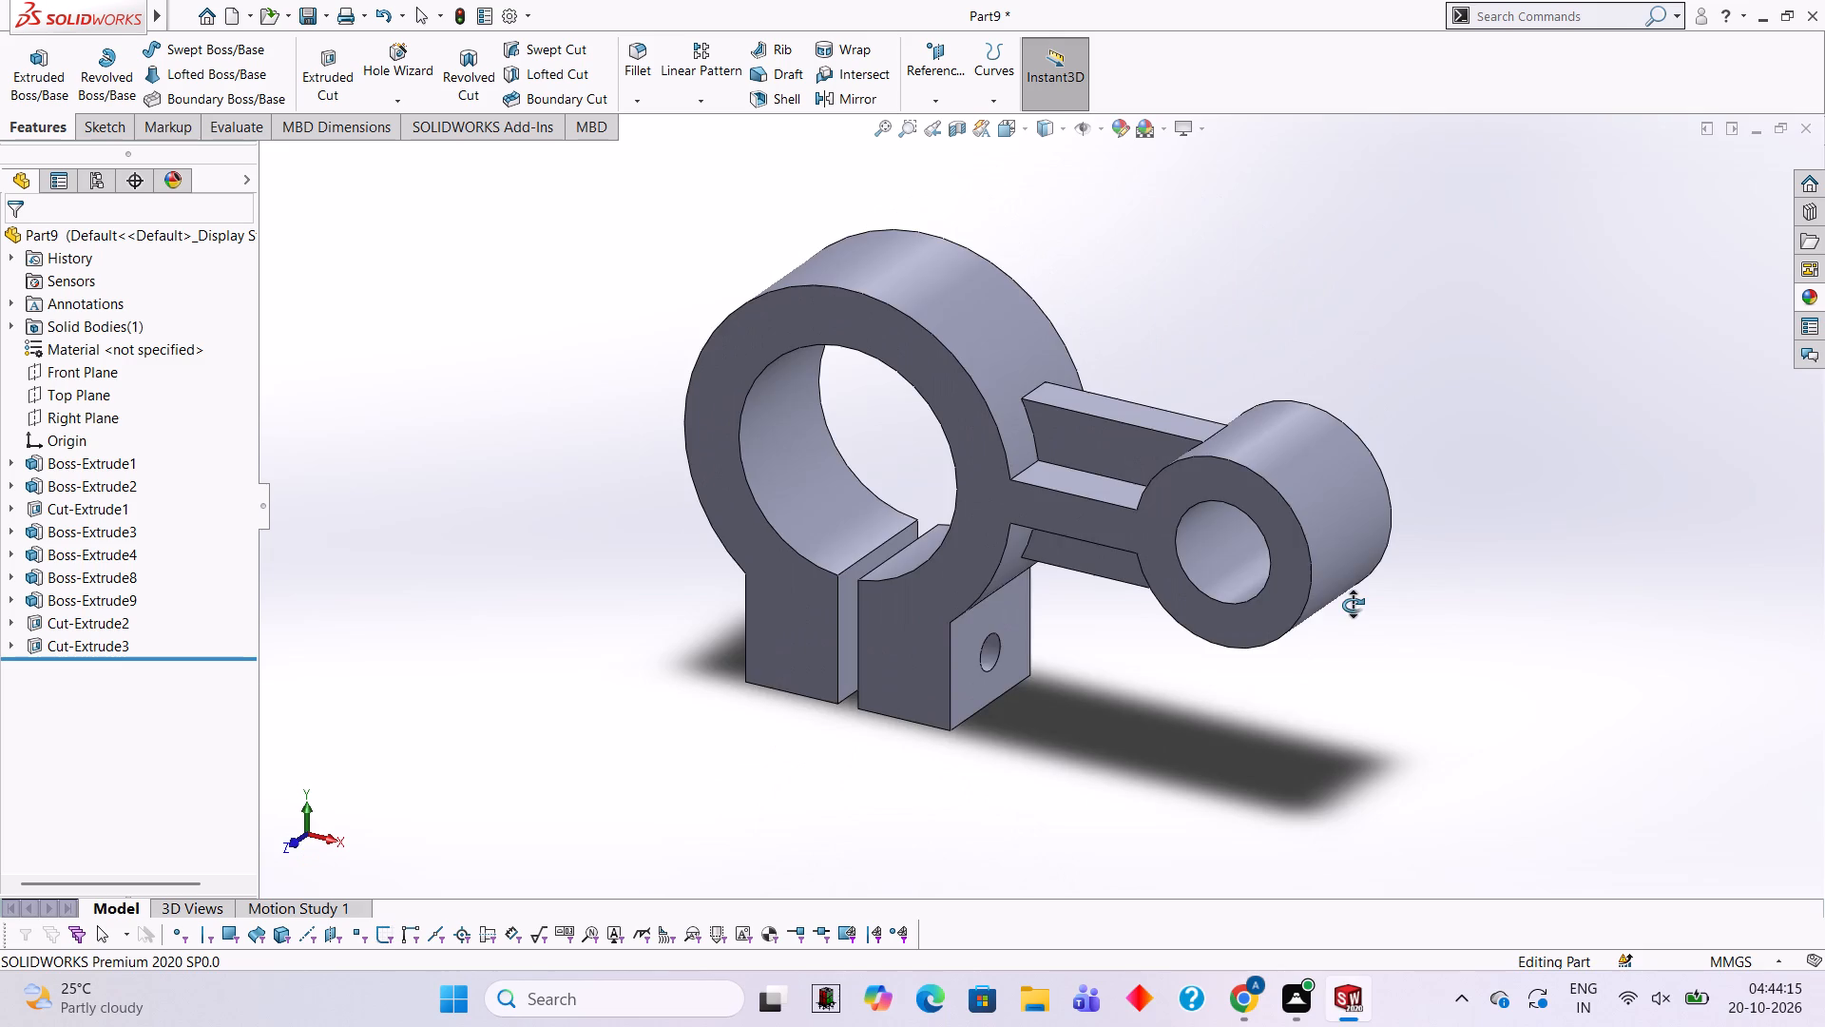
middle_drag(1353, 605, 1365, 574)
scroll(1170, 619, up, 2)
scroll(1123, 493, down, 2)
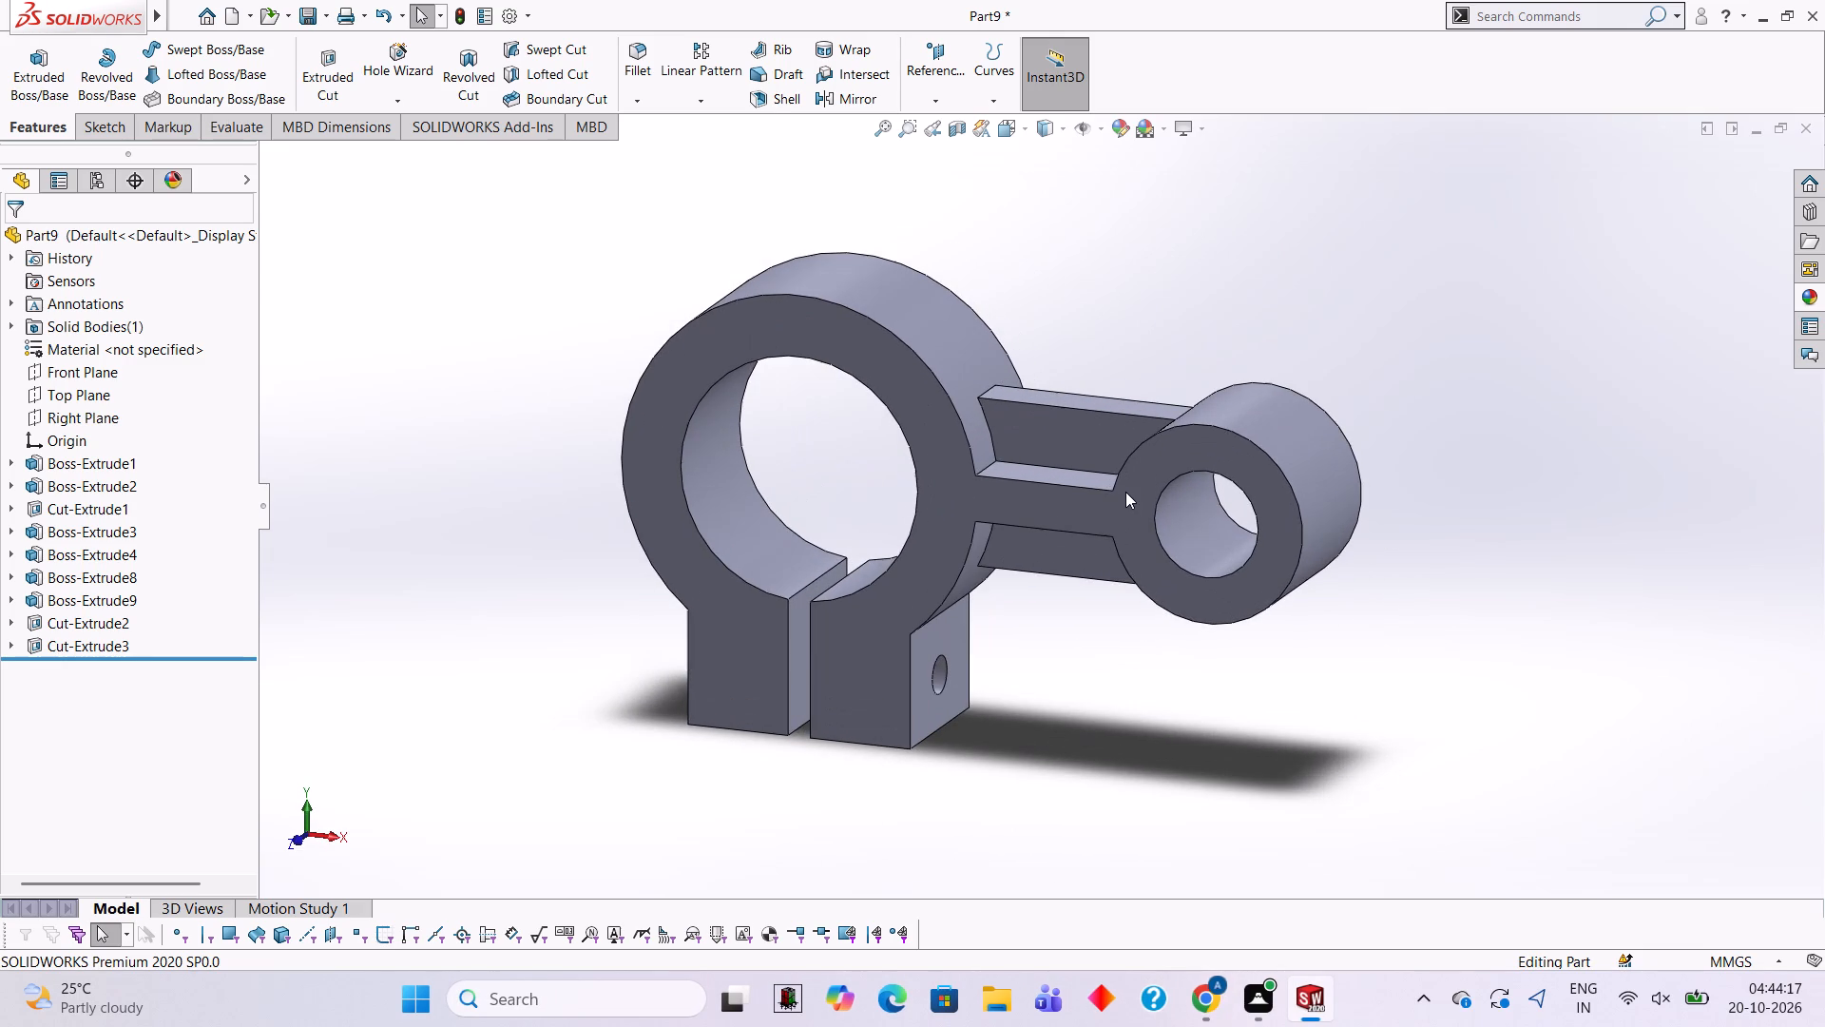
scroll(1130, 487, up, 3)
scroll(1103, 437, down, 2)
scroll(1068, 544, down, 2)
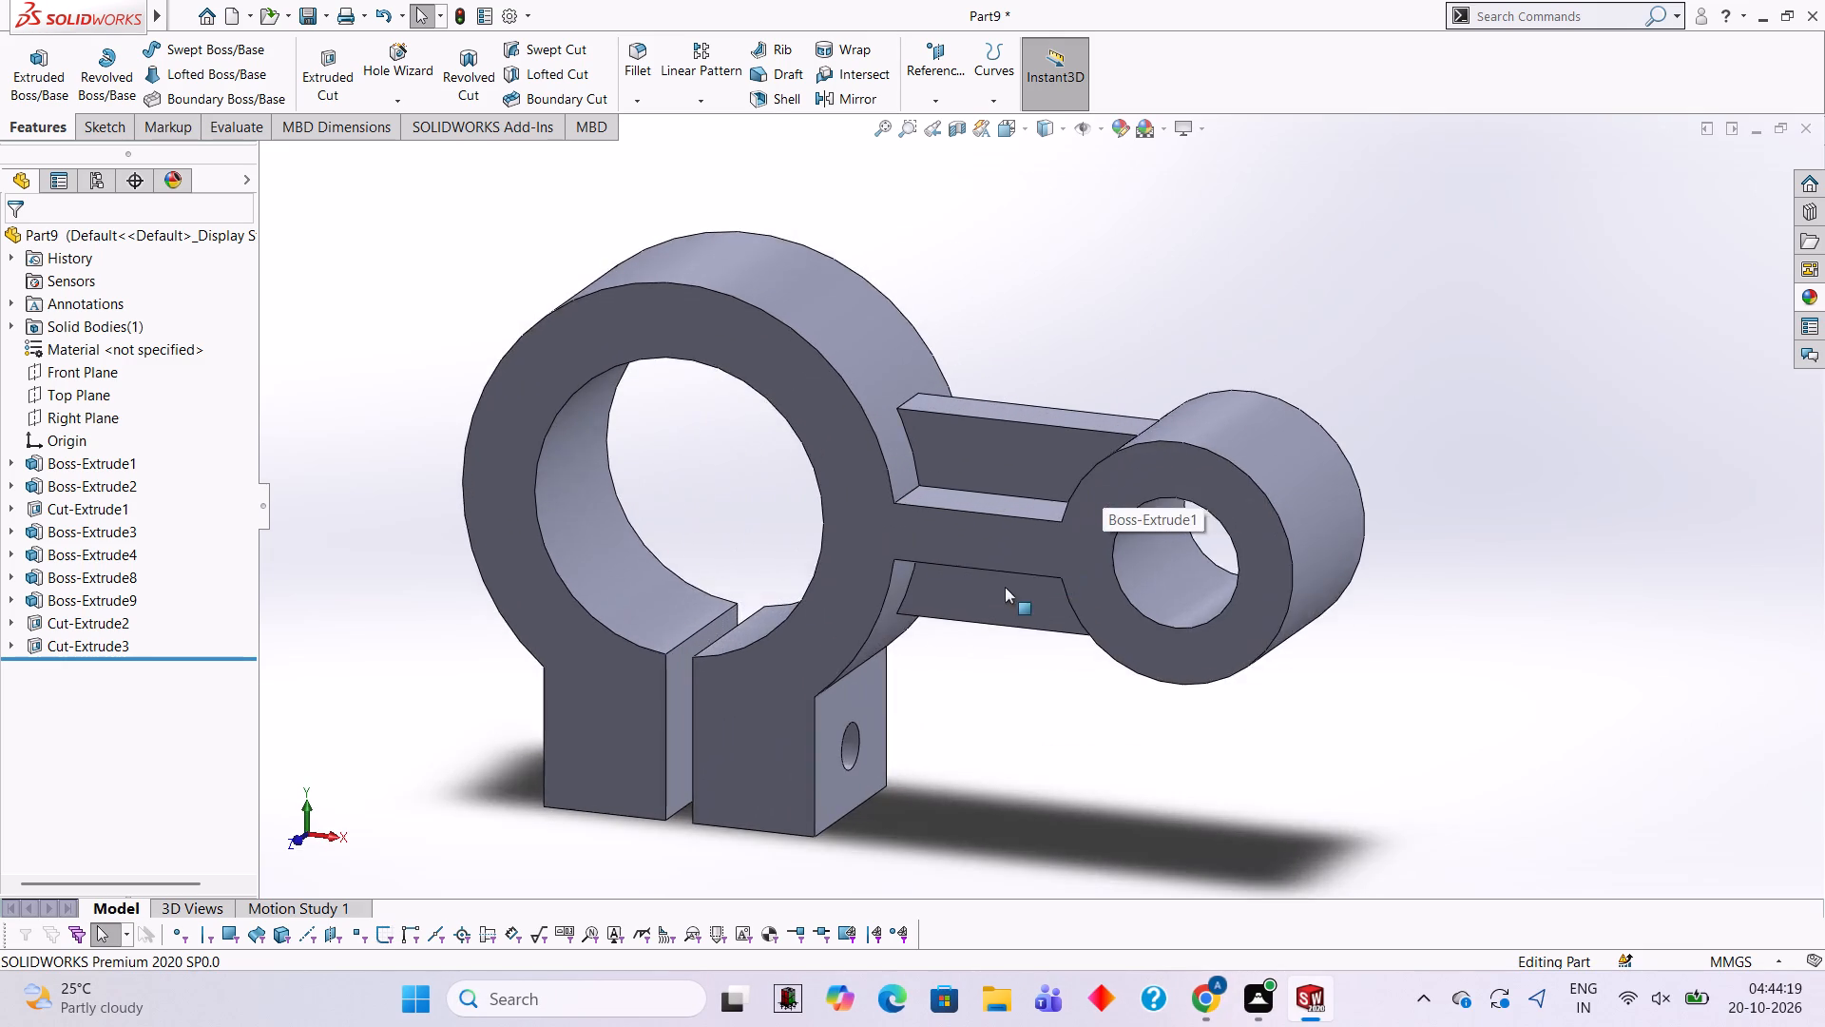
scroll(1005, 587, up, 3)
scroll(1005, 569, down, 2)
middle_drag(1068, 464, 1037, 461)
scroll(959, 468, up, 1)
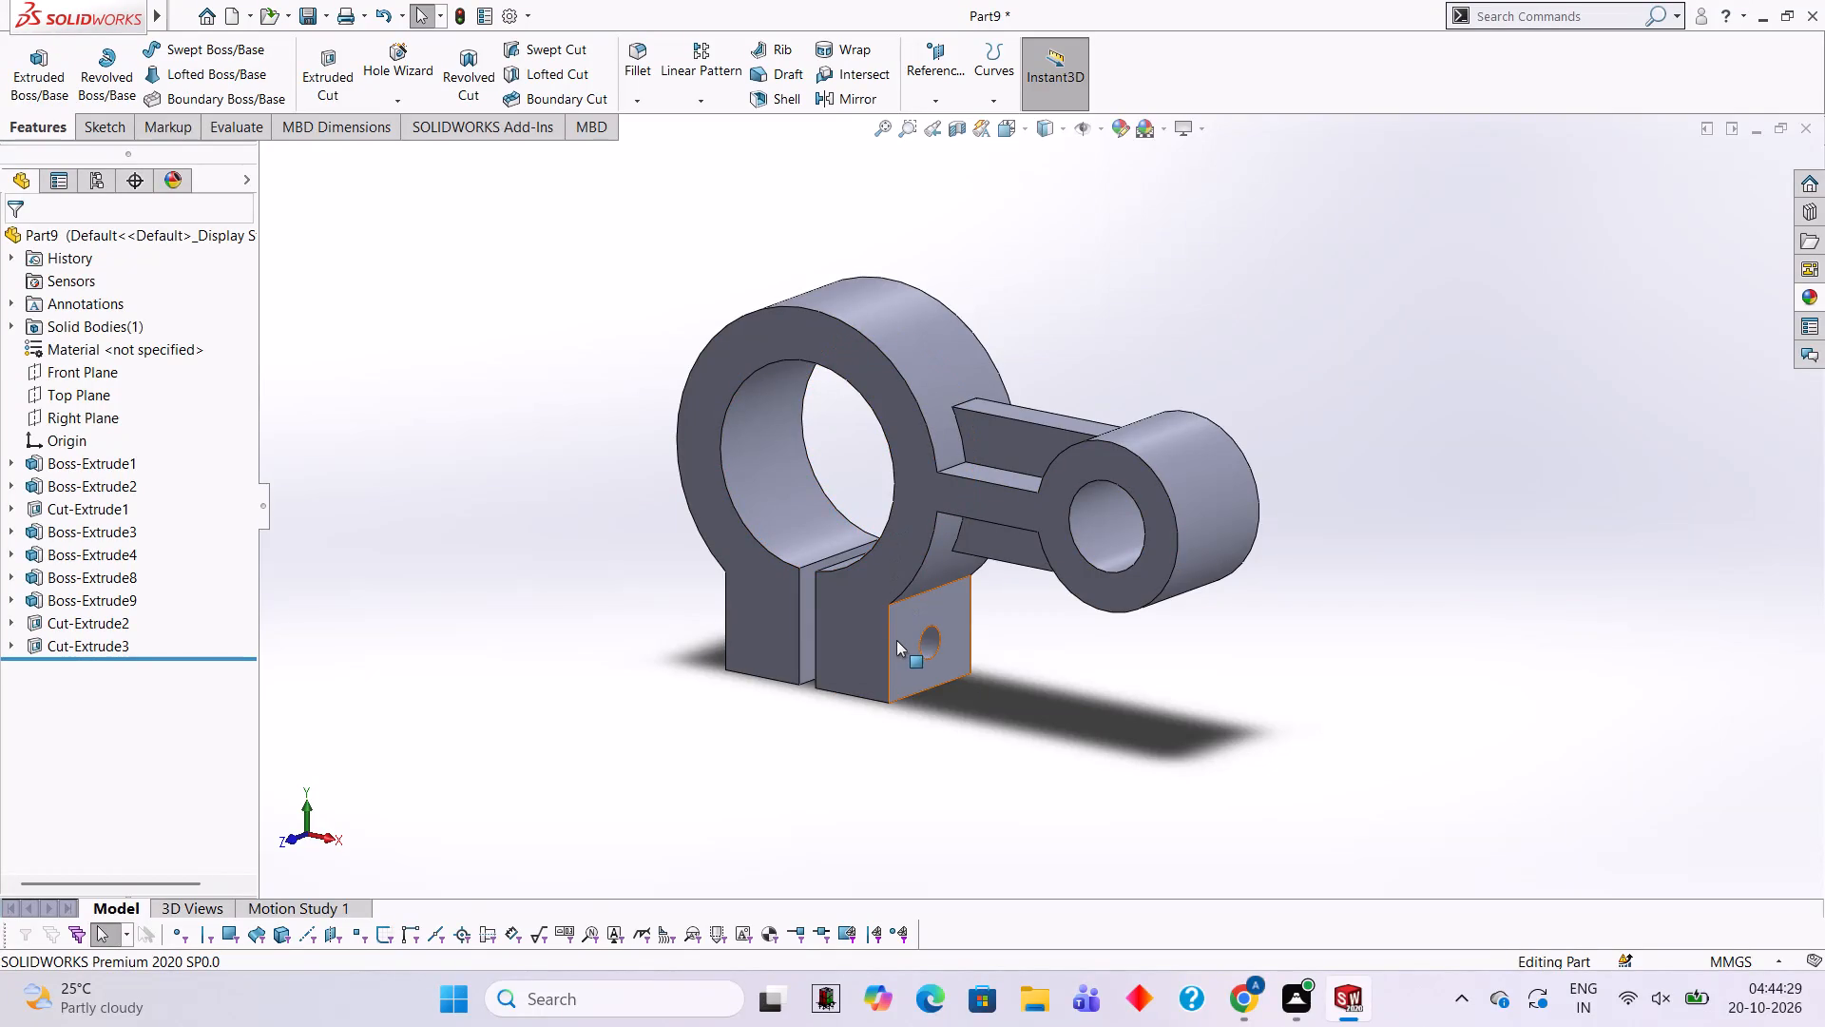
scroll(969, 408, down, 3)
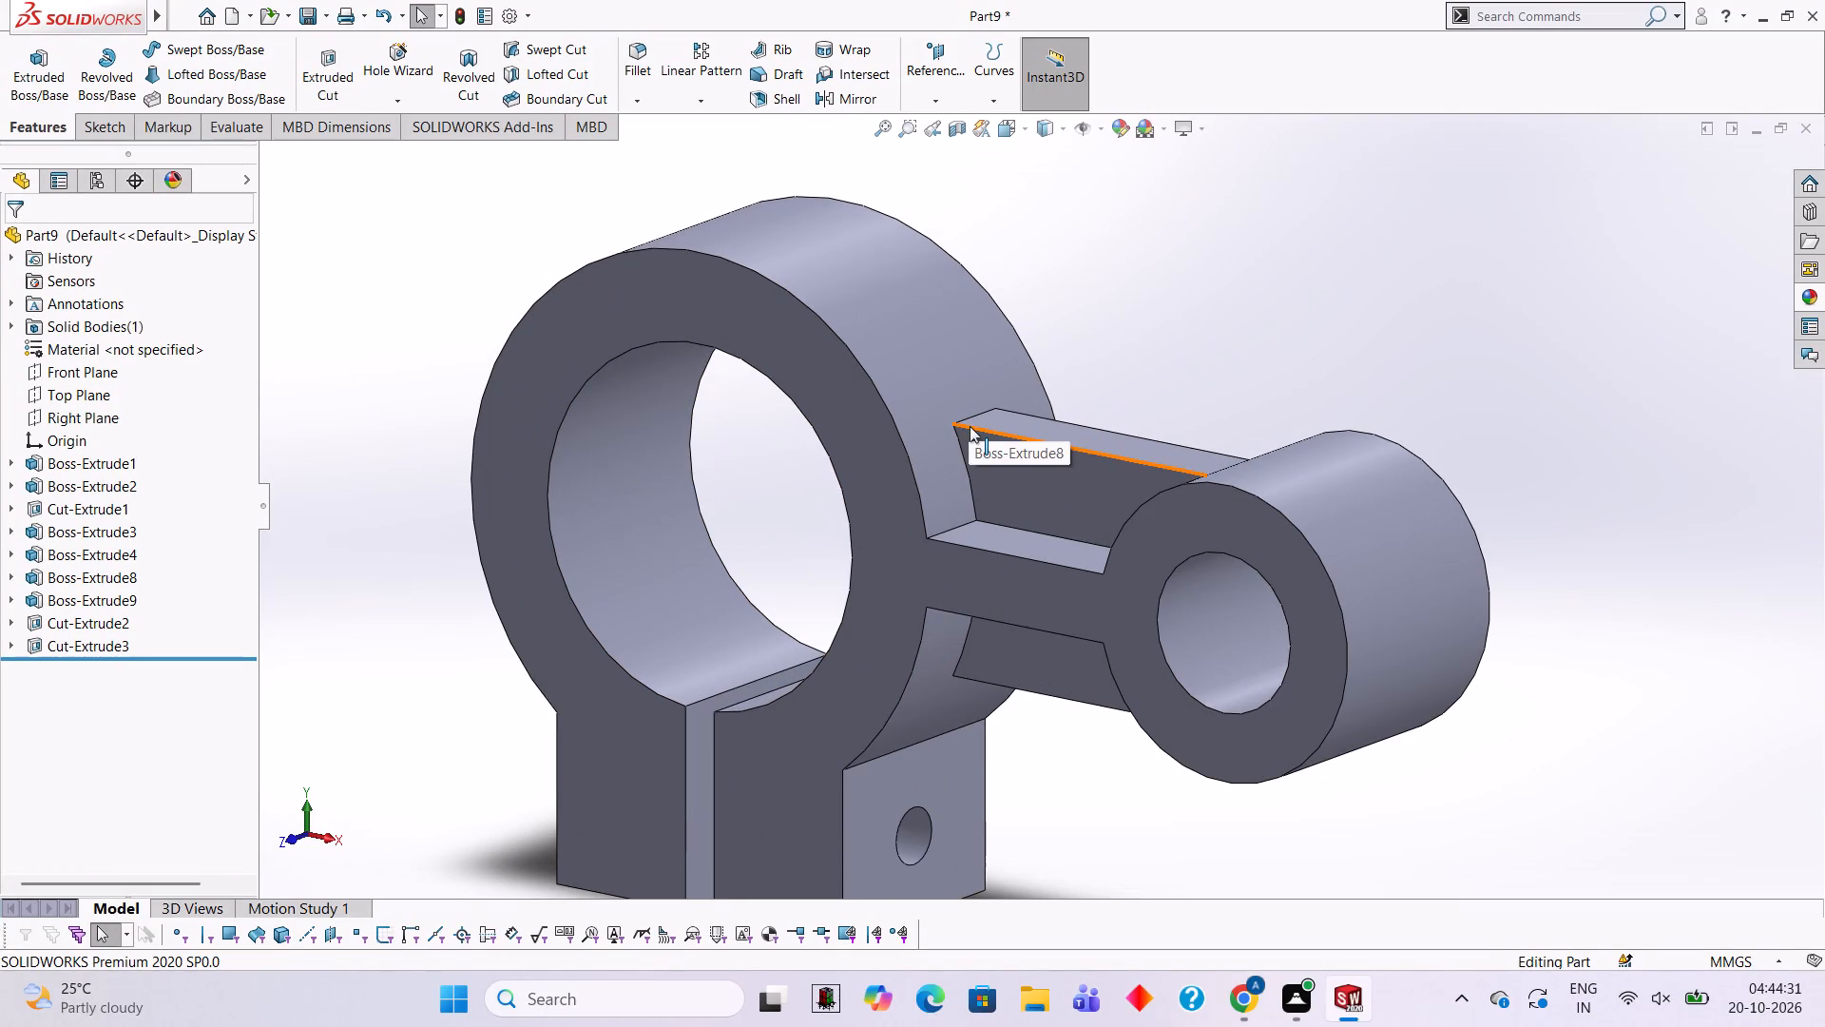
scroll(970, 423, down, 3)
scroll(970, 459, up, 8)
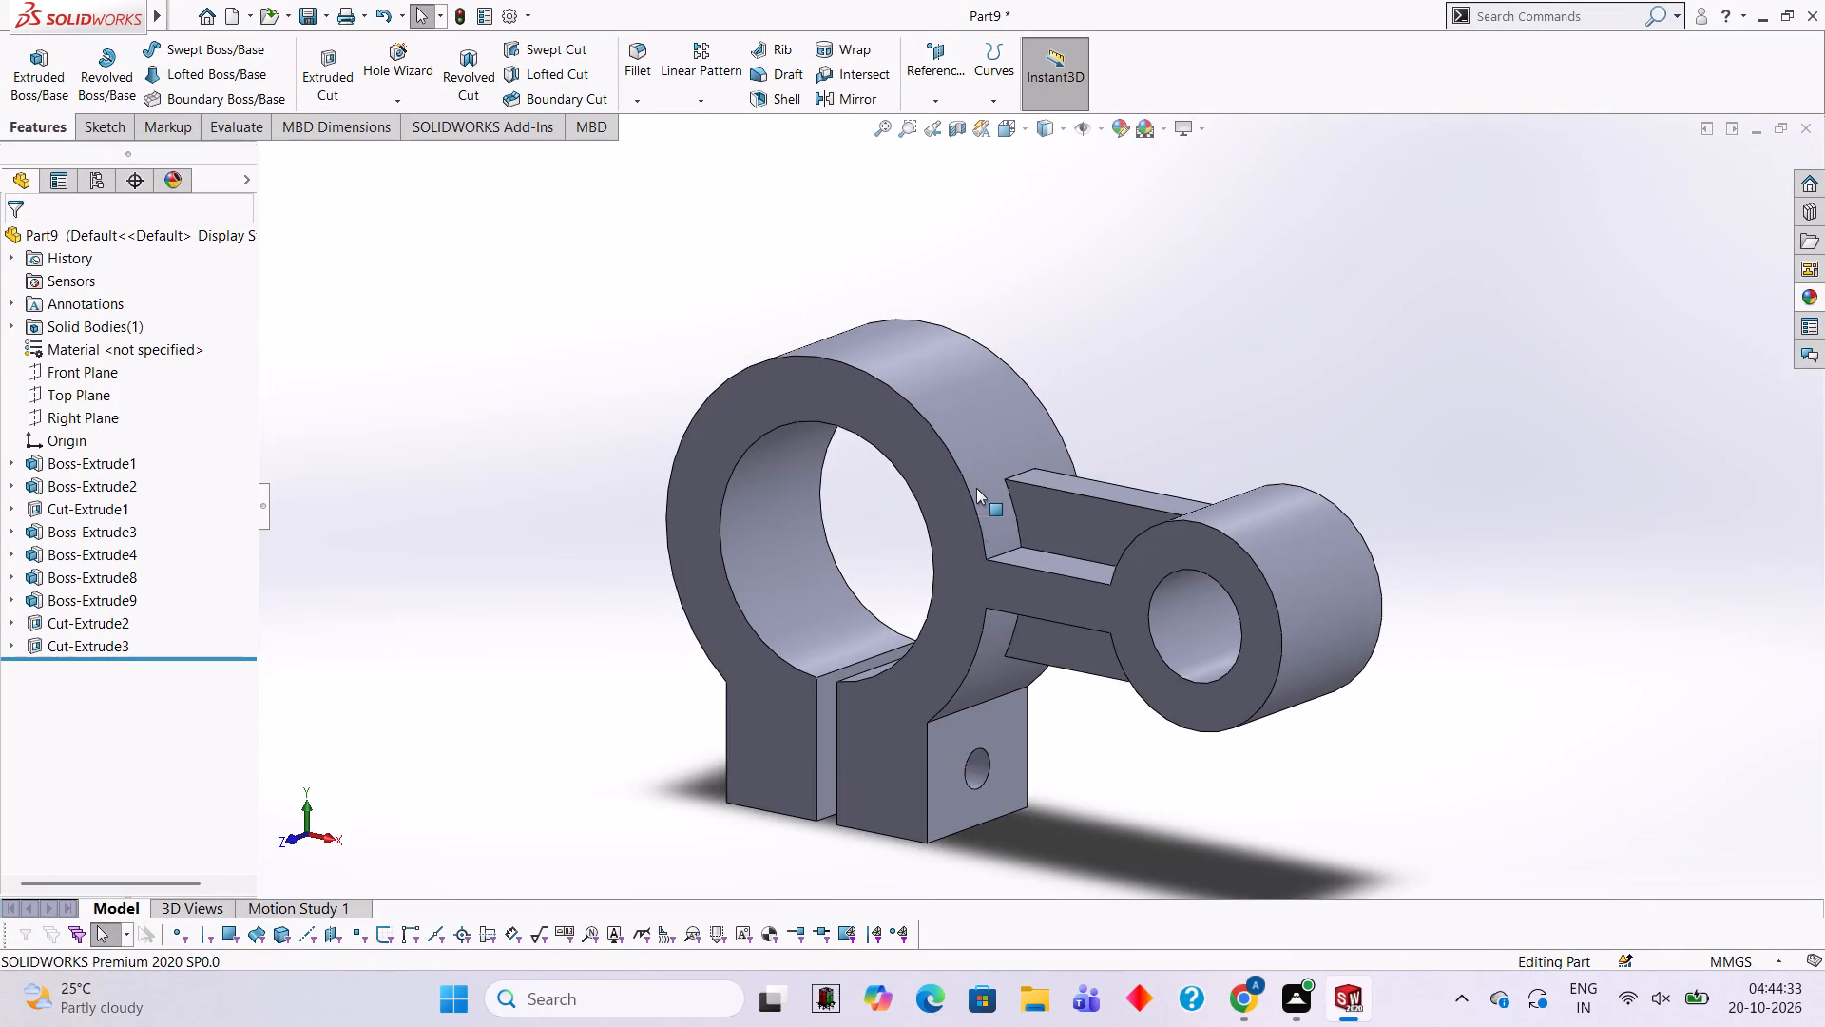
scroll(977, 497, up, 2)
scroll(977, 517, down, 2)
scroll(992, 606, up, 2)
scroll(998, 608, down, 2)
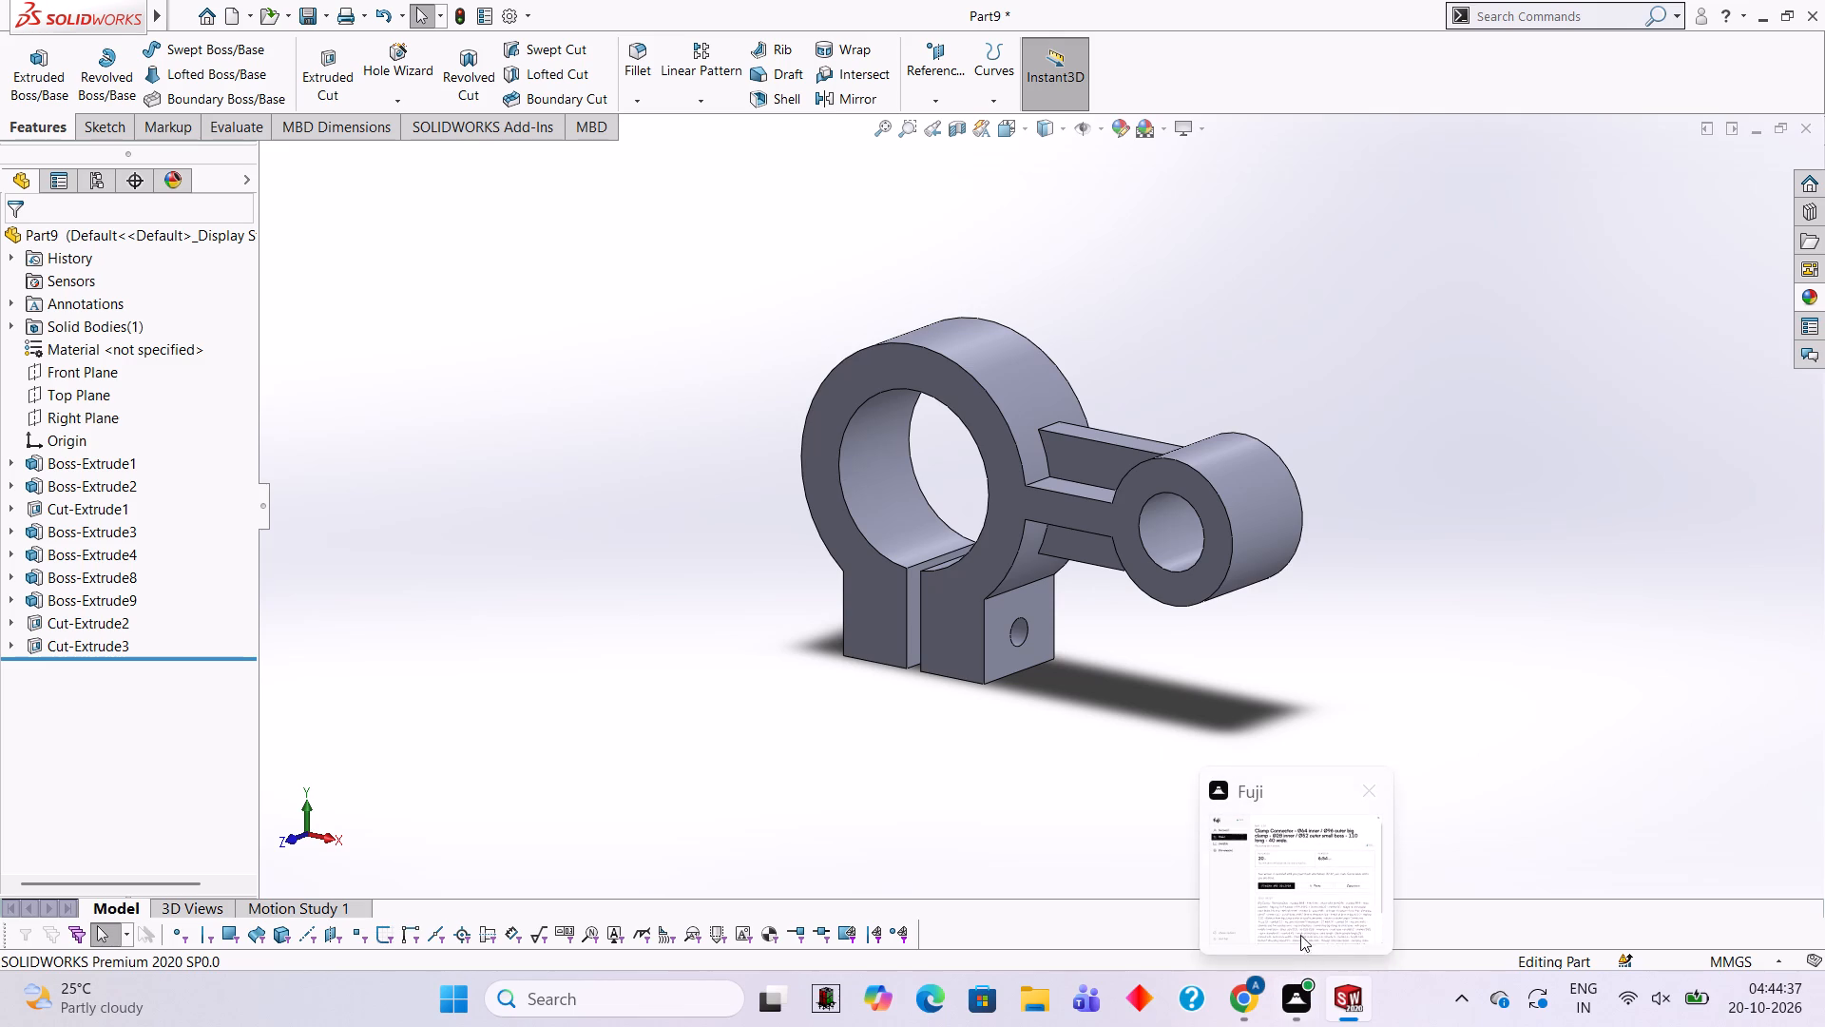
scroll(1197, 478, down, 1)
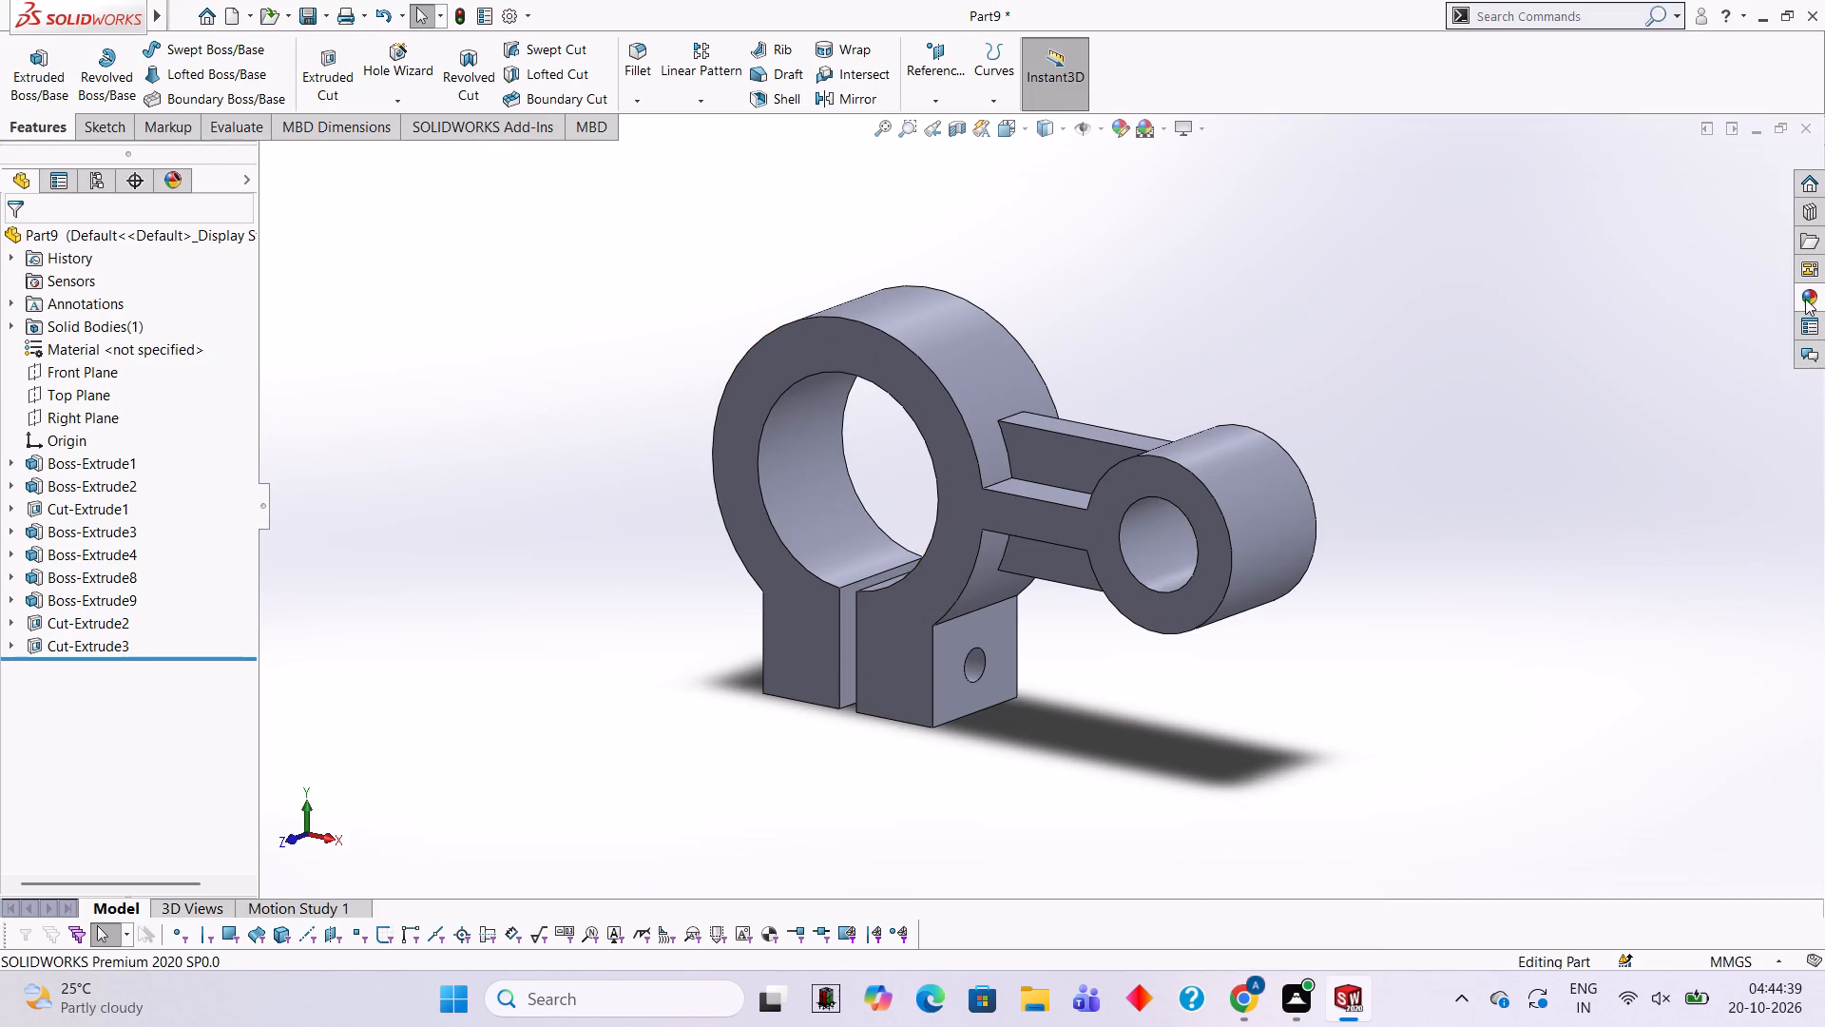
Browse the appearance library's lights, glass, rubber and metal categories for a suitable finish.
click(1807, 299)
scroll(1635, 542, up, 1)
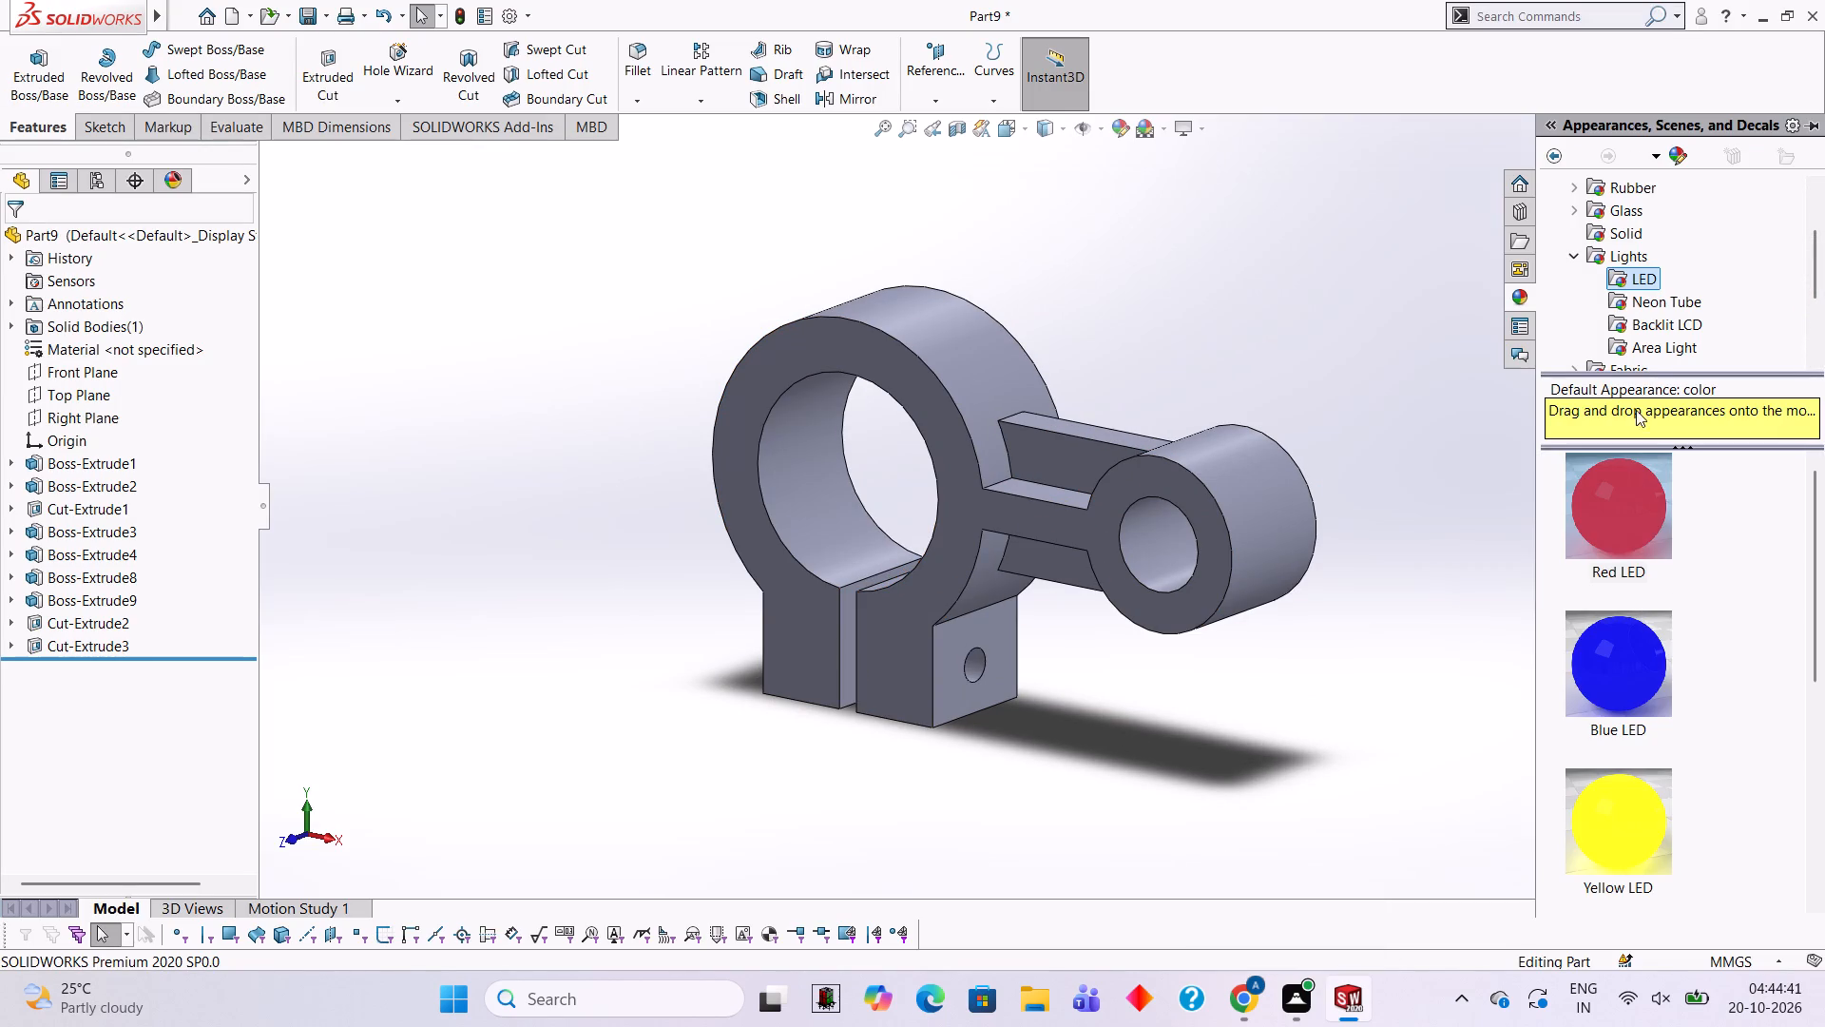
click(1613, 255)
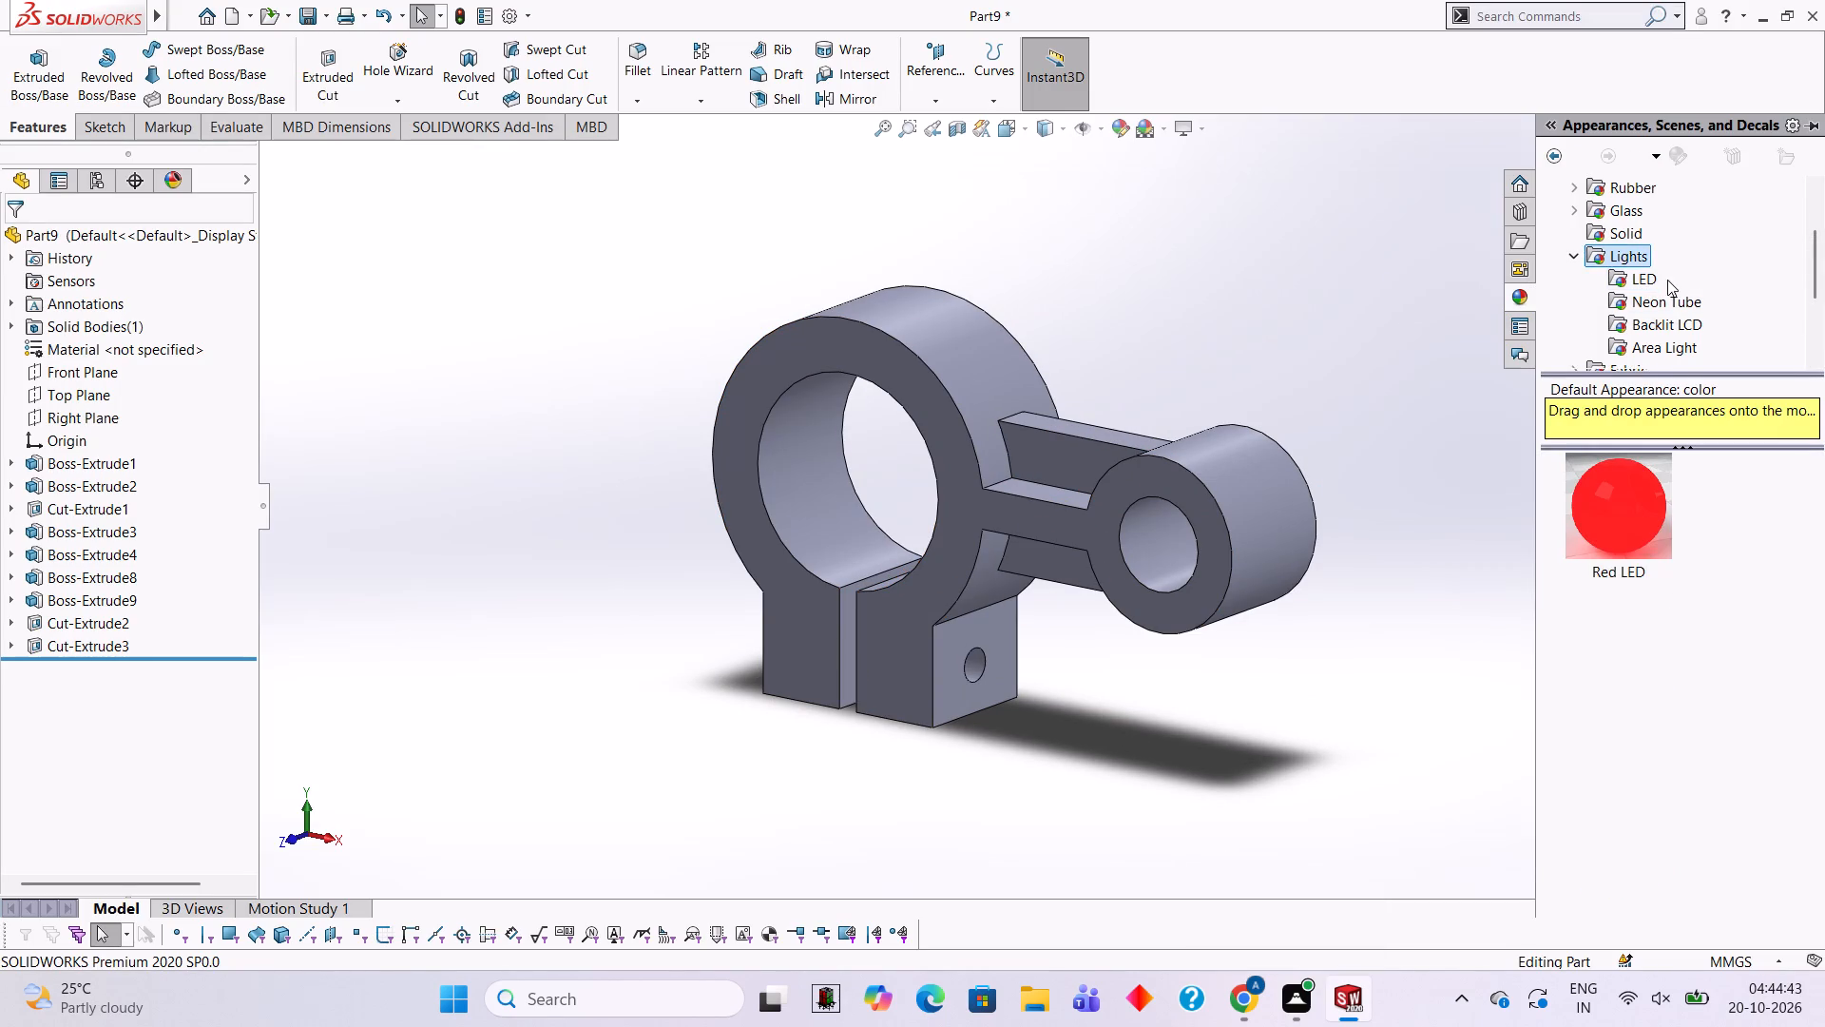
scroll(1667, 280, down, 2)
scroll(1628, 257, up, 1)
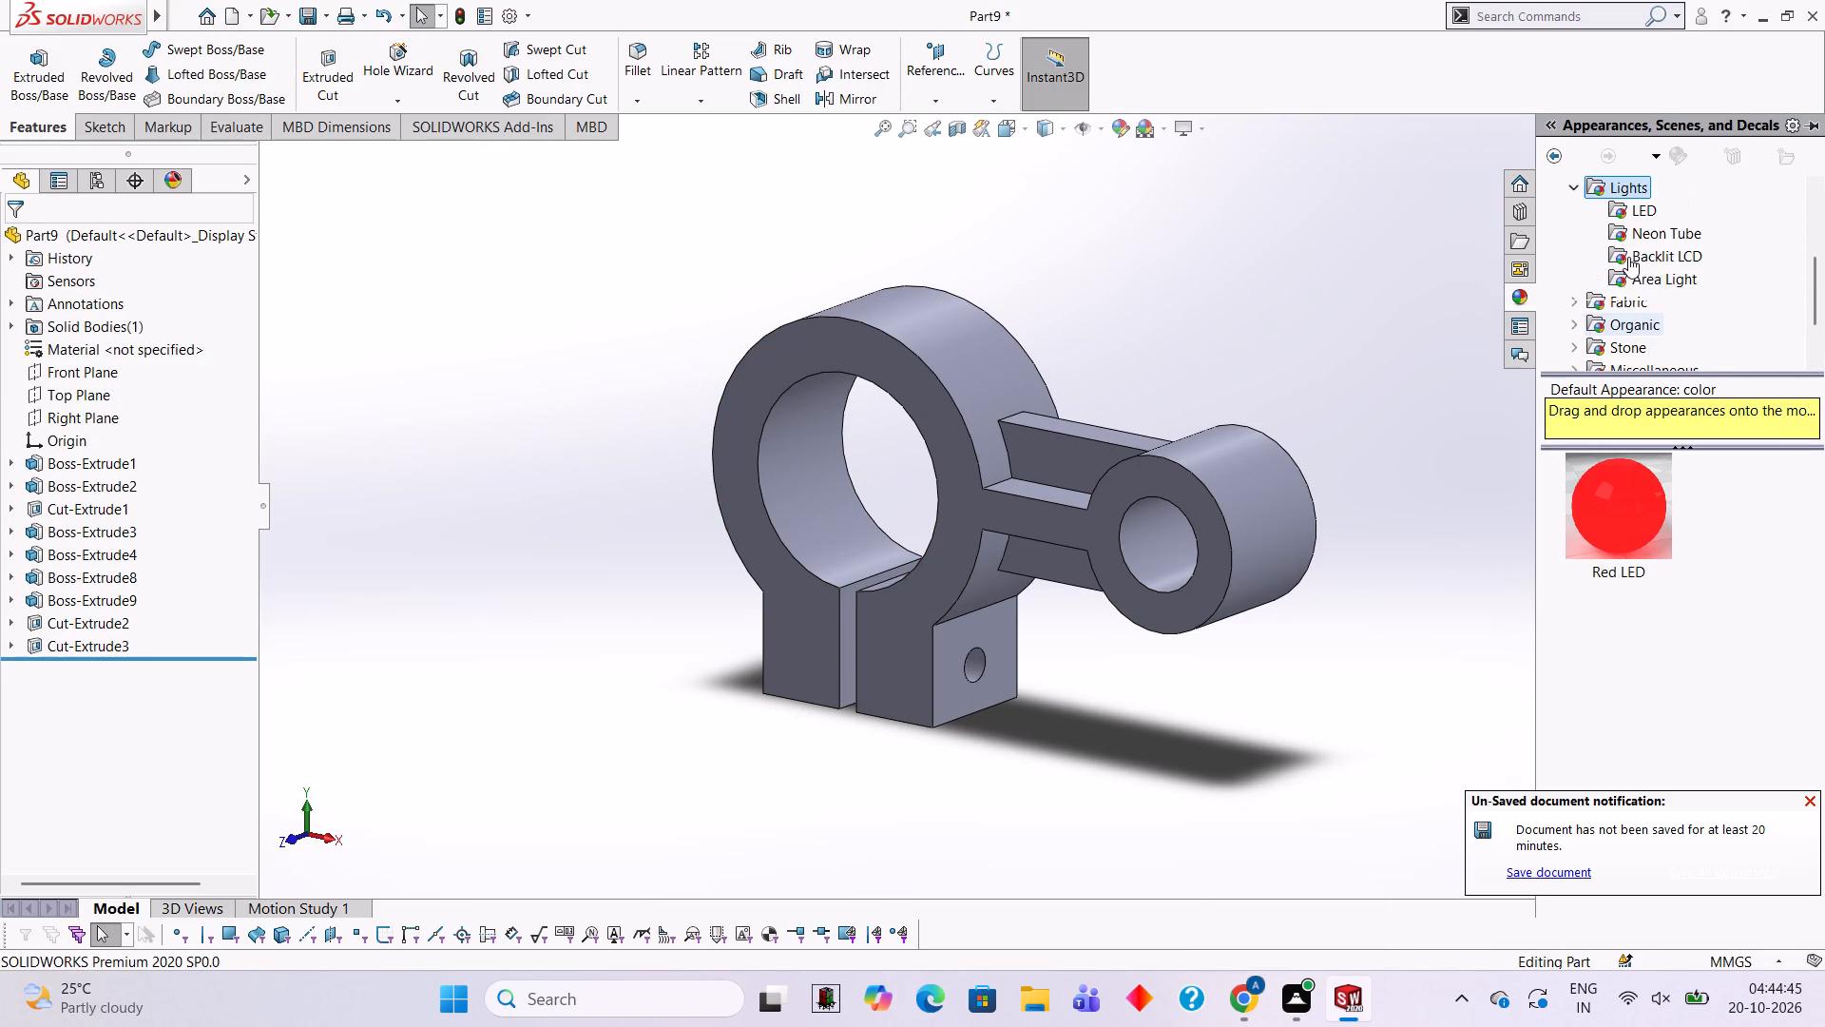
scroll(1628, 241, up, 1)
click(1623, 217)
click(1622, 190)
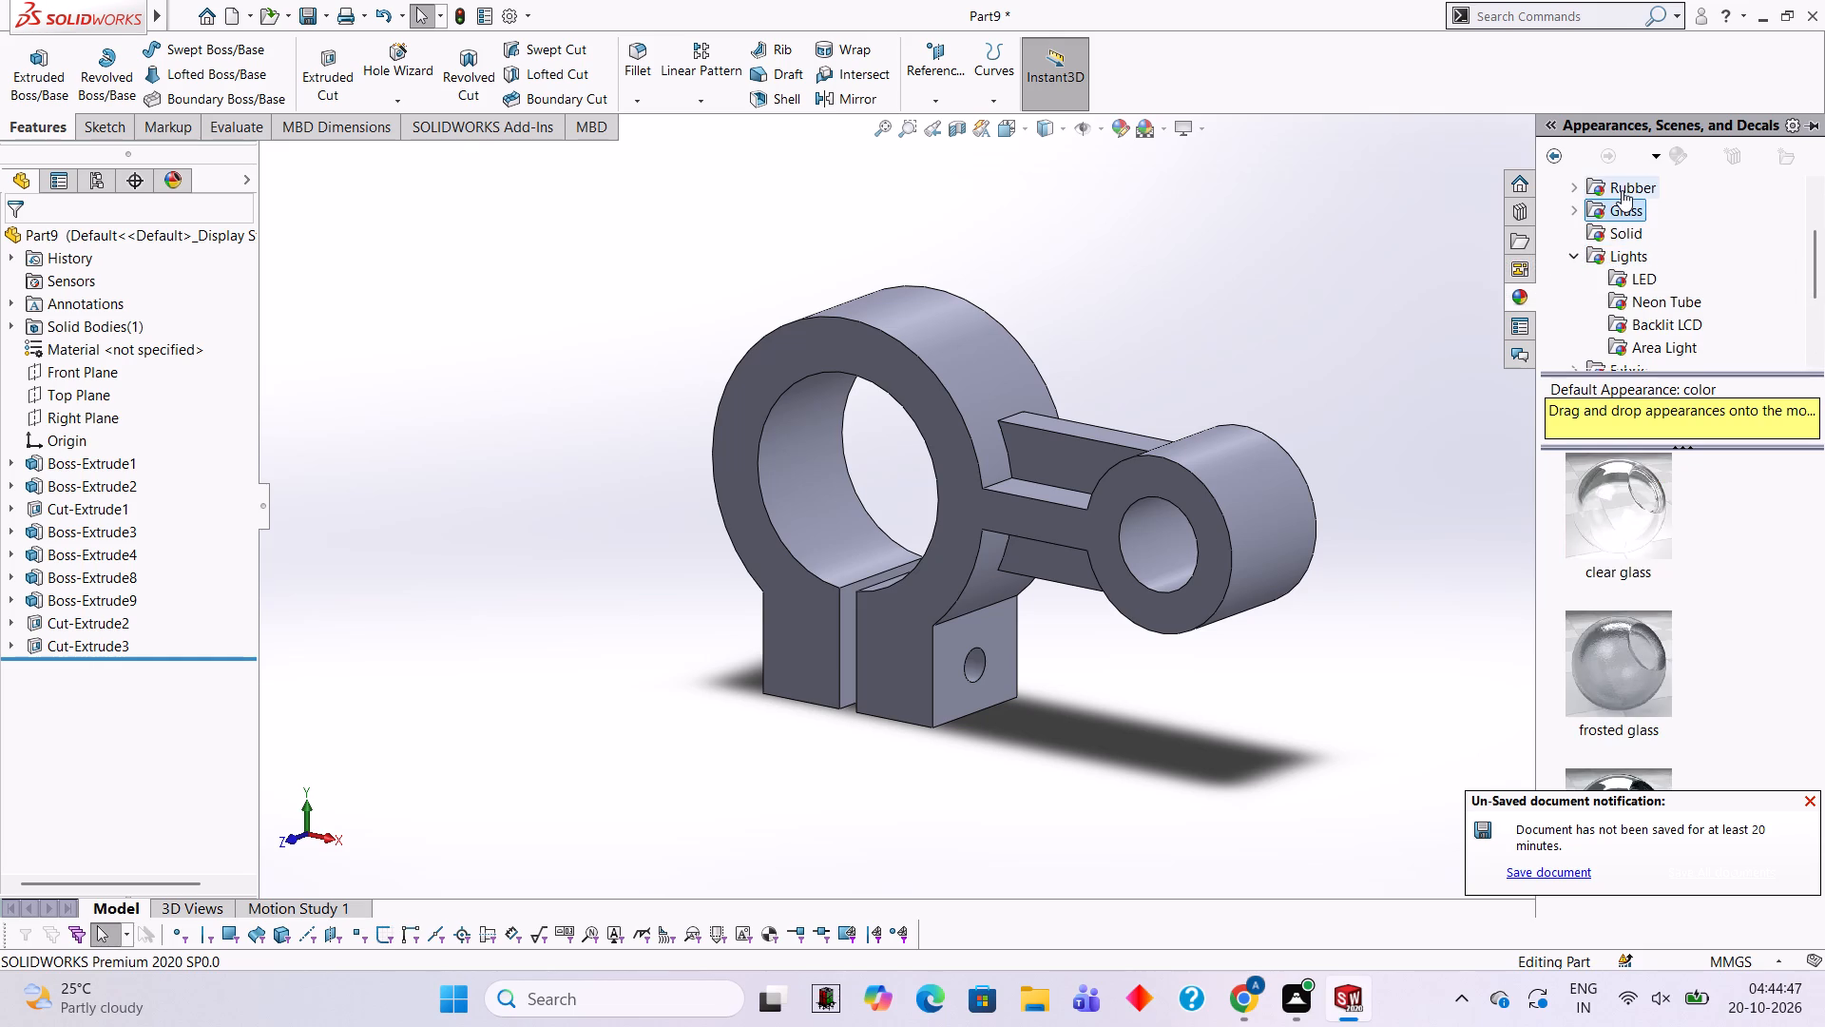
scroll(1640, 206, up, 3)
click(1571, 232)
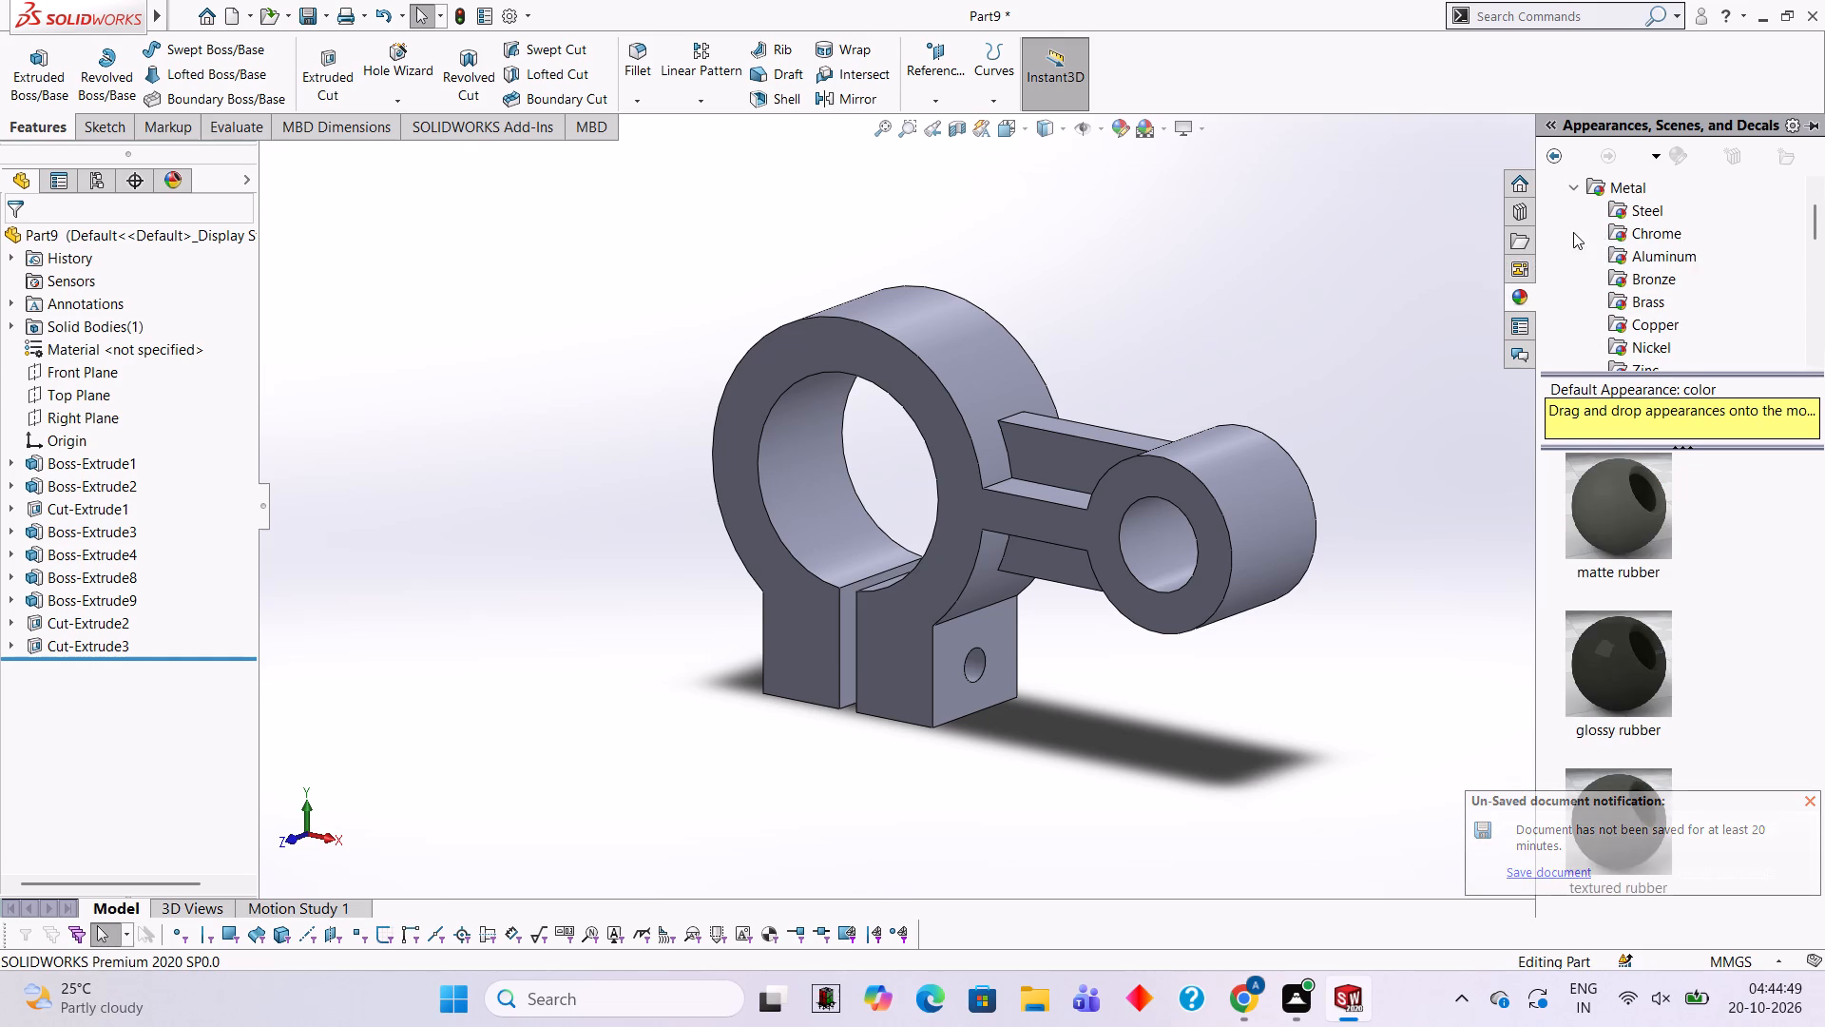
click(1647, 218)
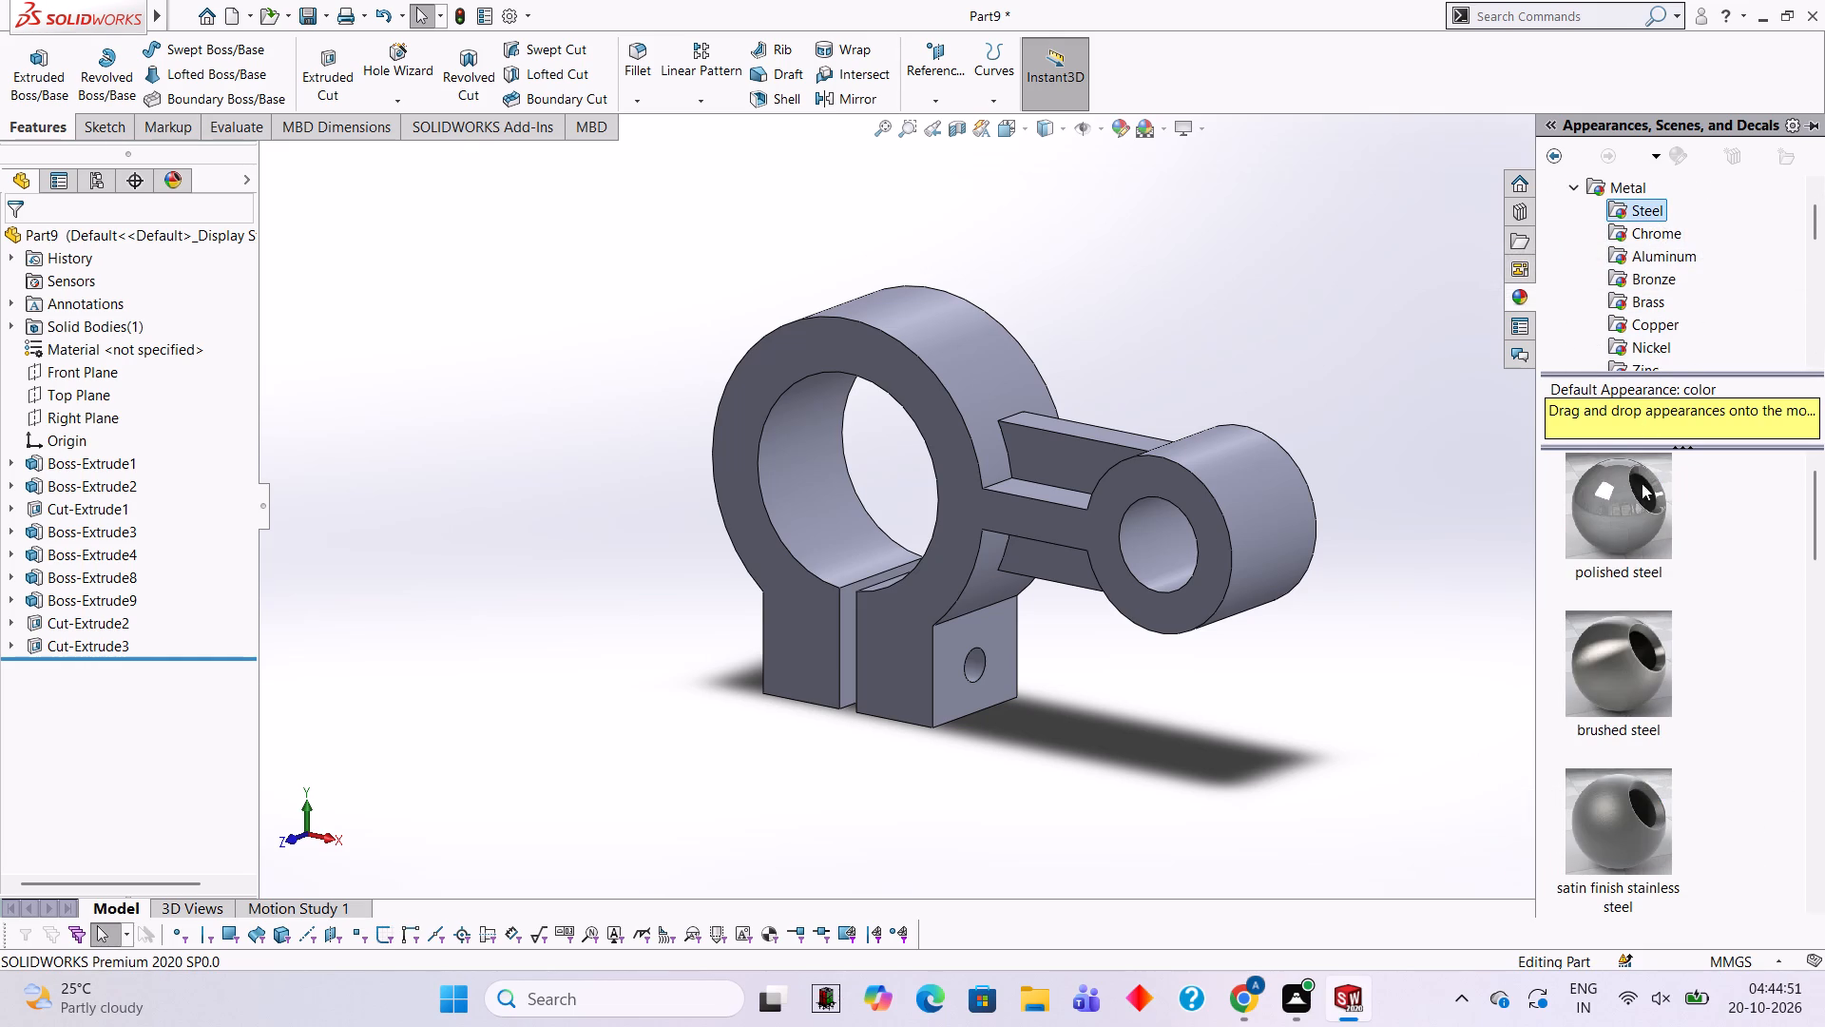
click(1649, 232)
click(1666, 276)
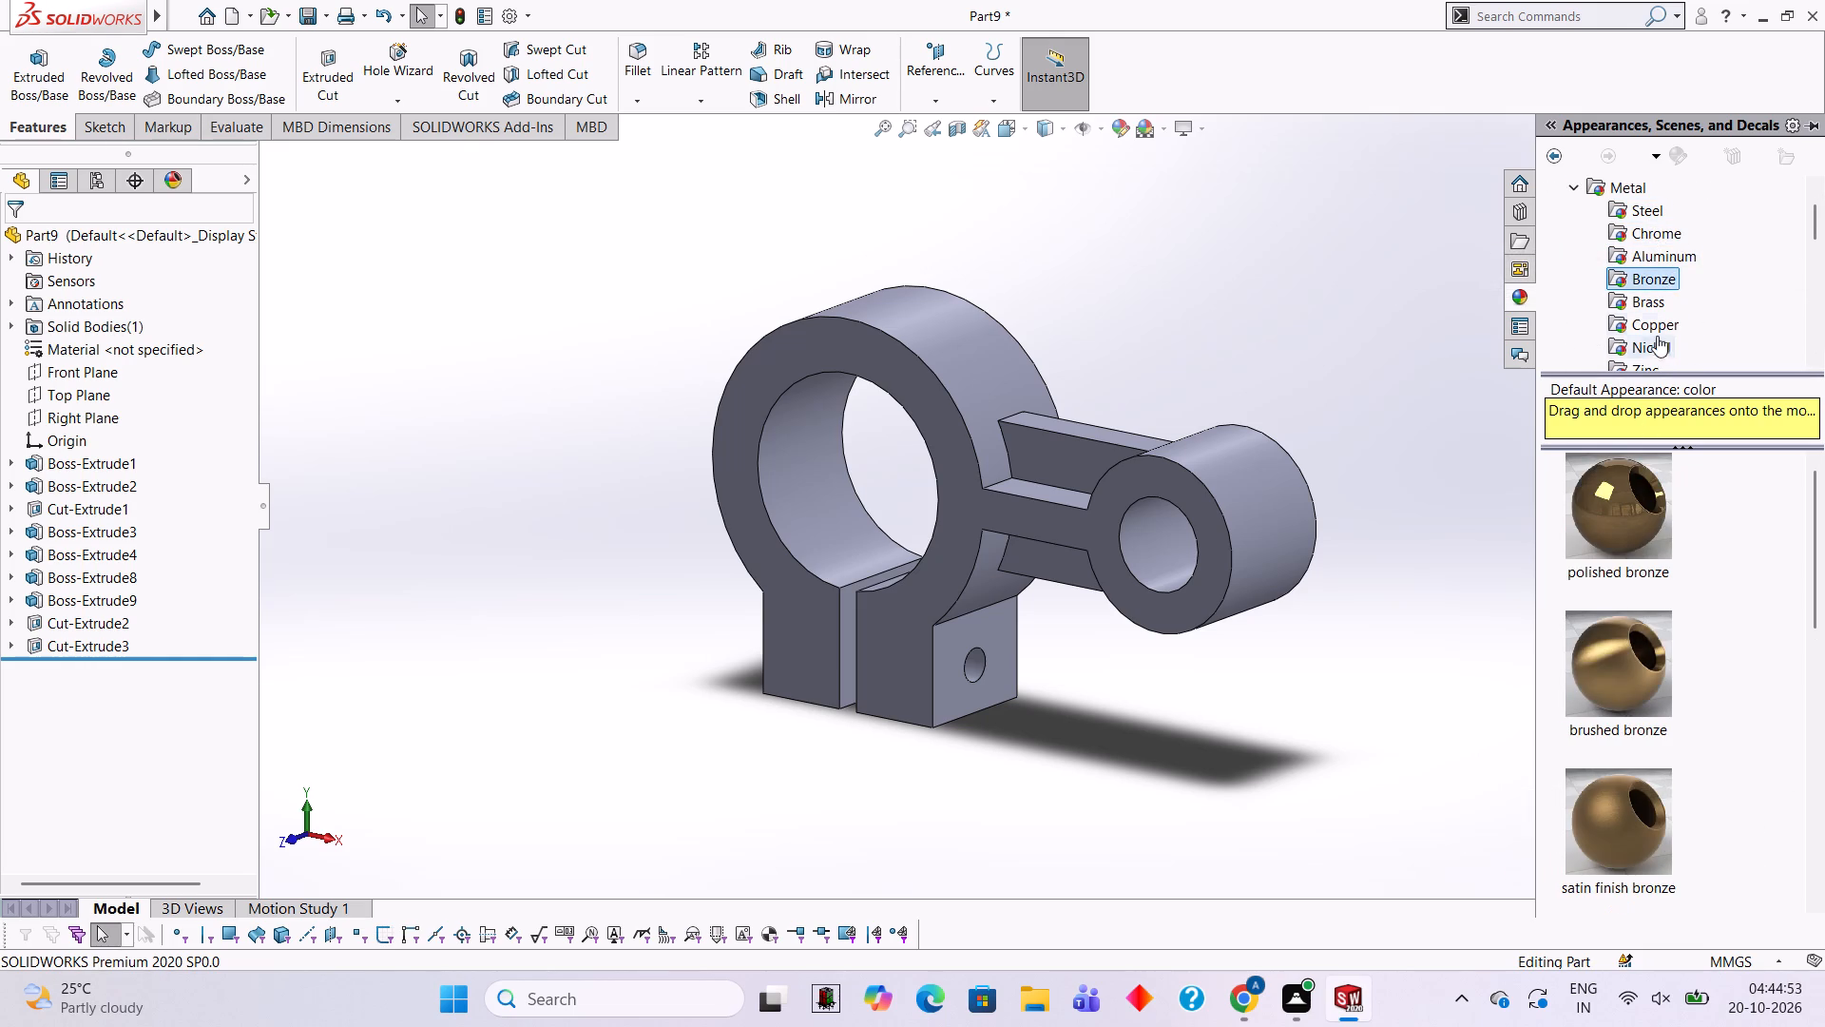
click(1645, 305)
click(1667, 324)
scroll(1663, 274, down, 1)
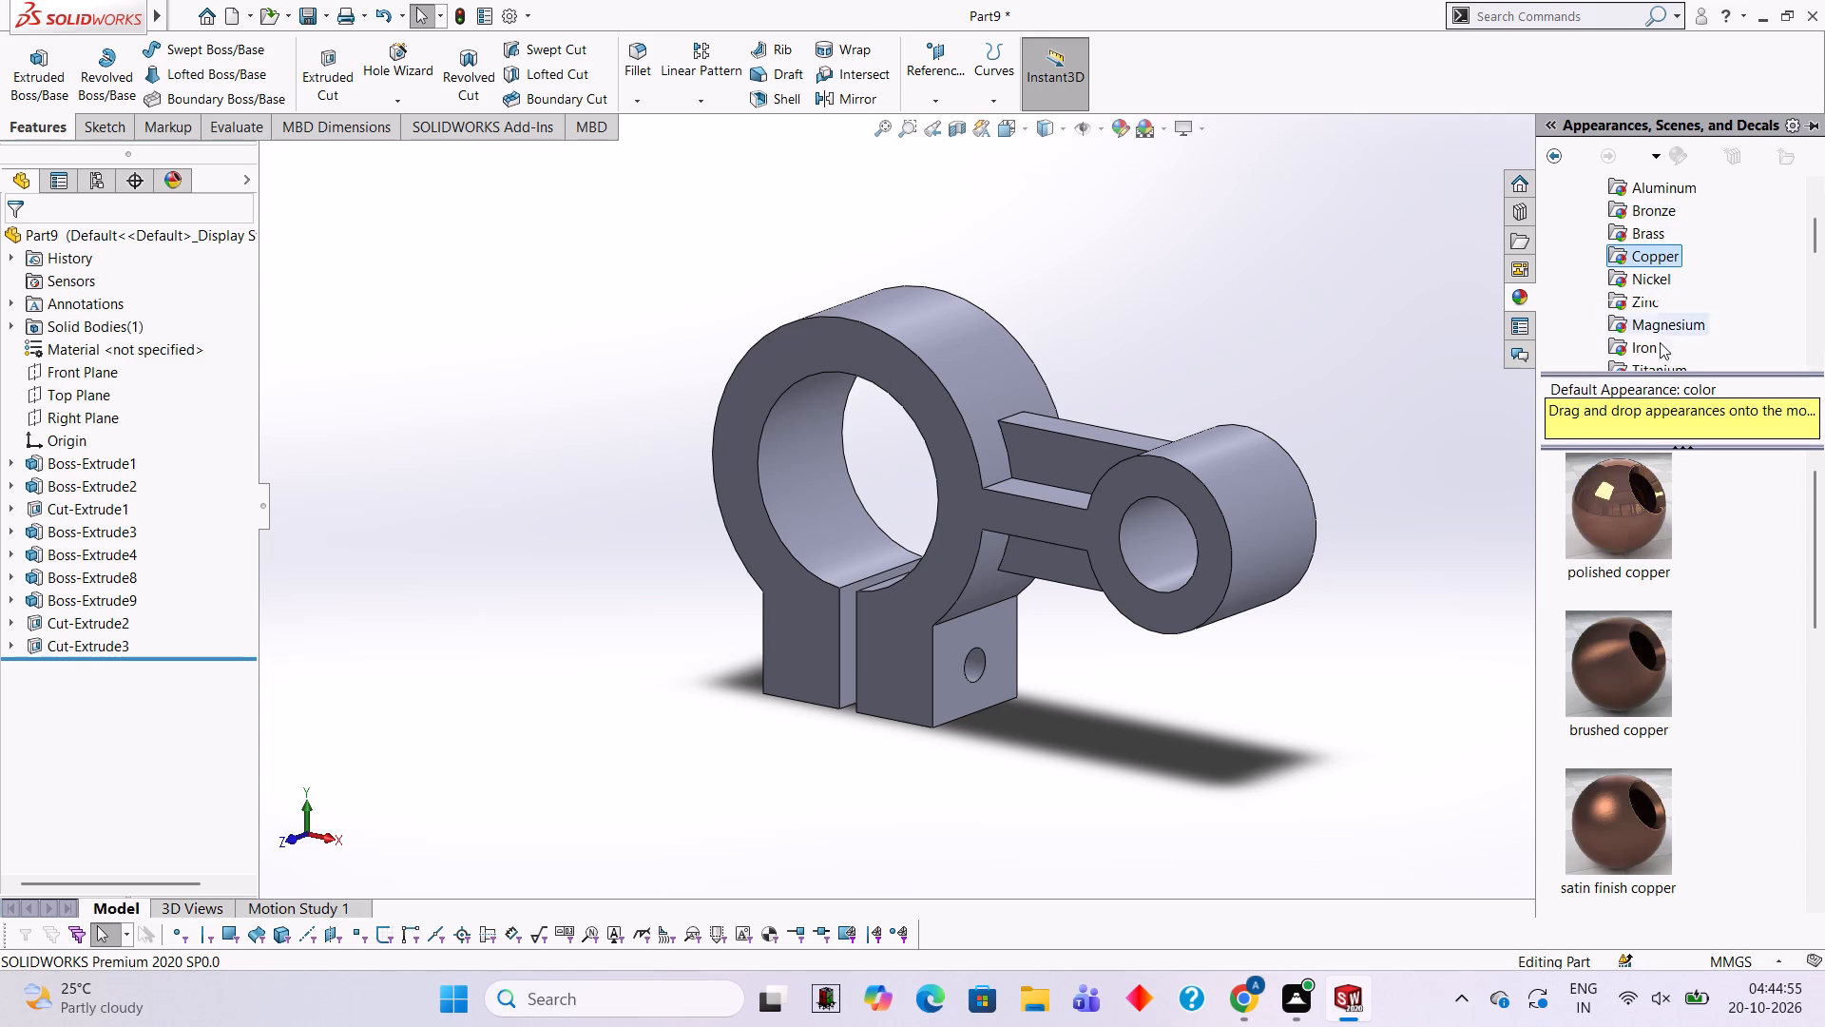
Apply the matte iron appearance from the iron metals to the base extrusion feature, Boss-Extrude1.
click(1658, 347)
scroll(1654, 353, down, 1)
drag(1641, 505, 1004, 485)
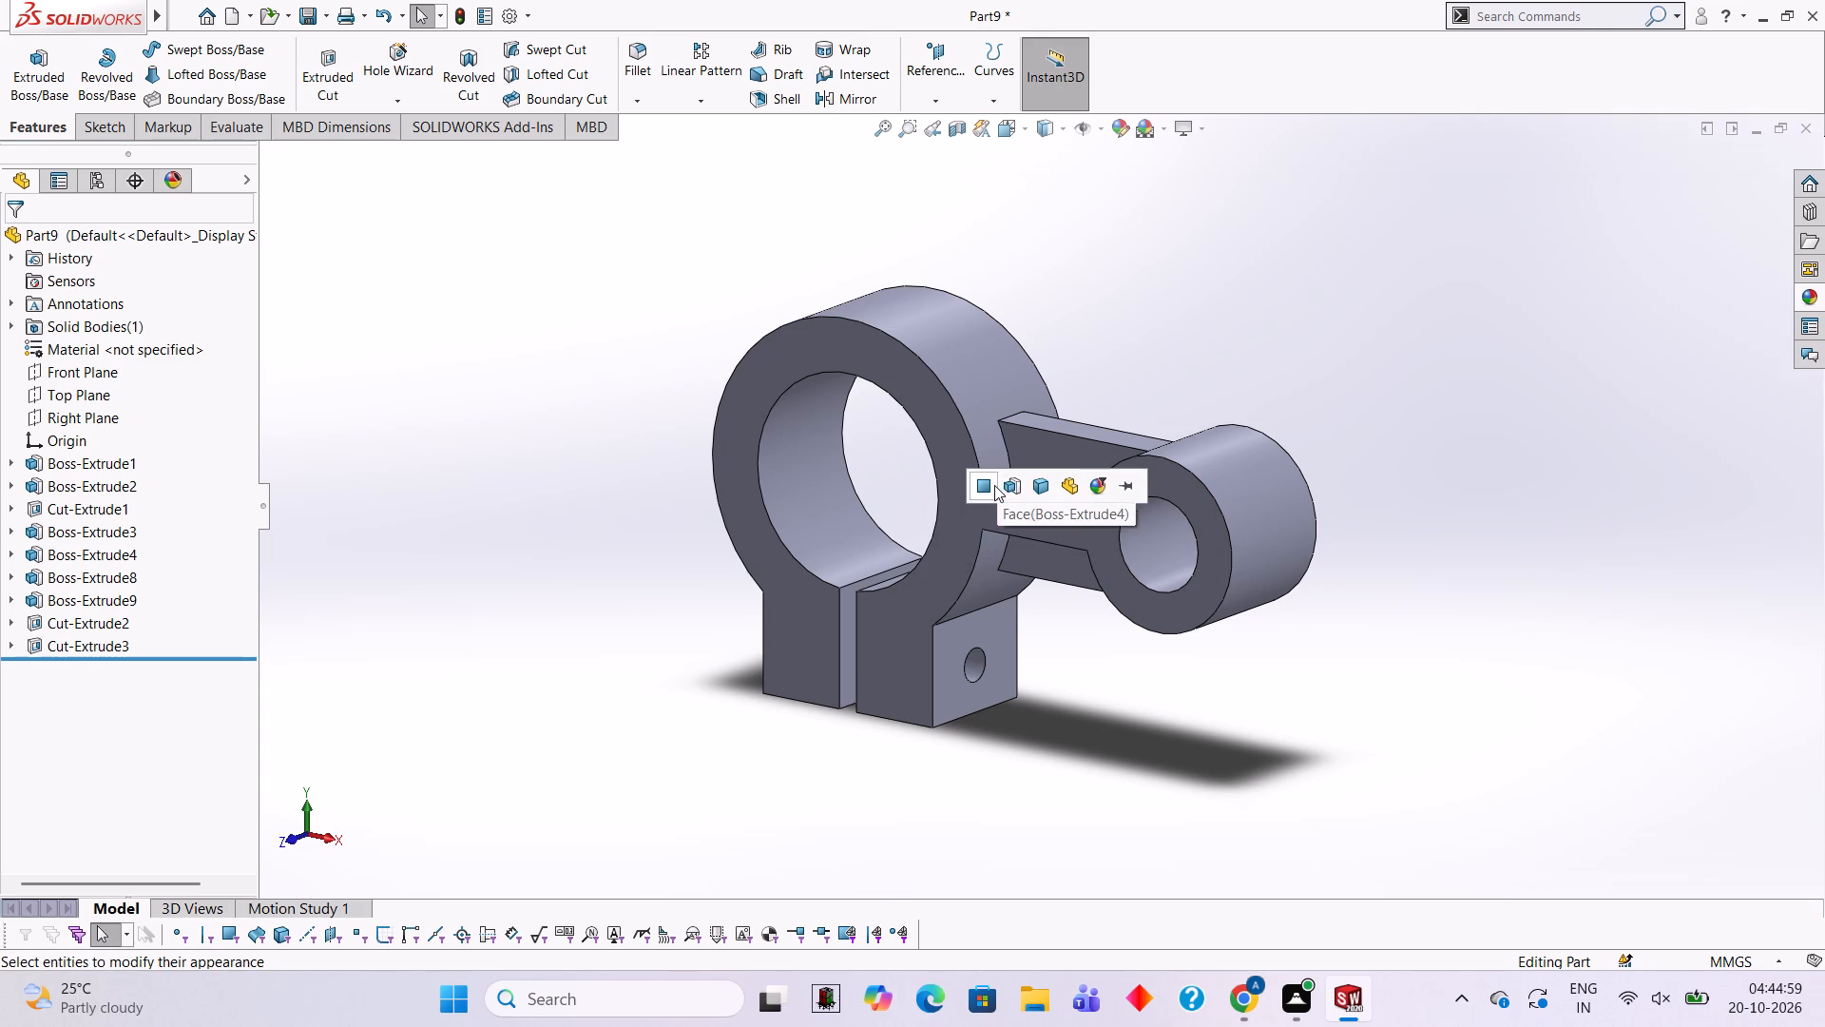
click(1816, 303)
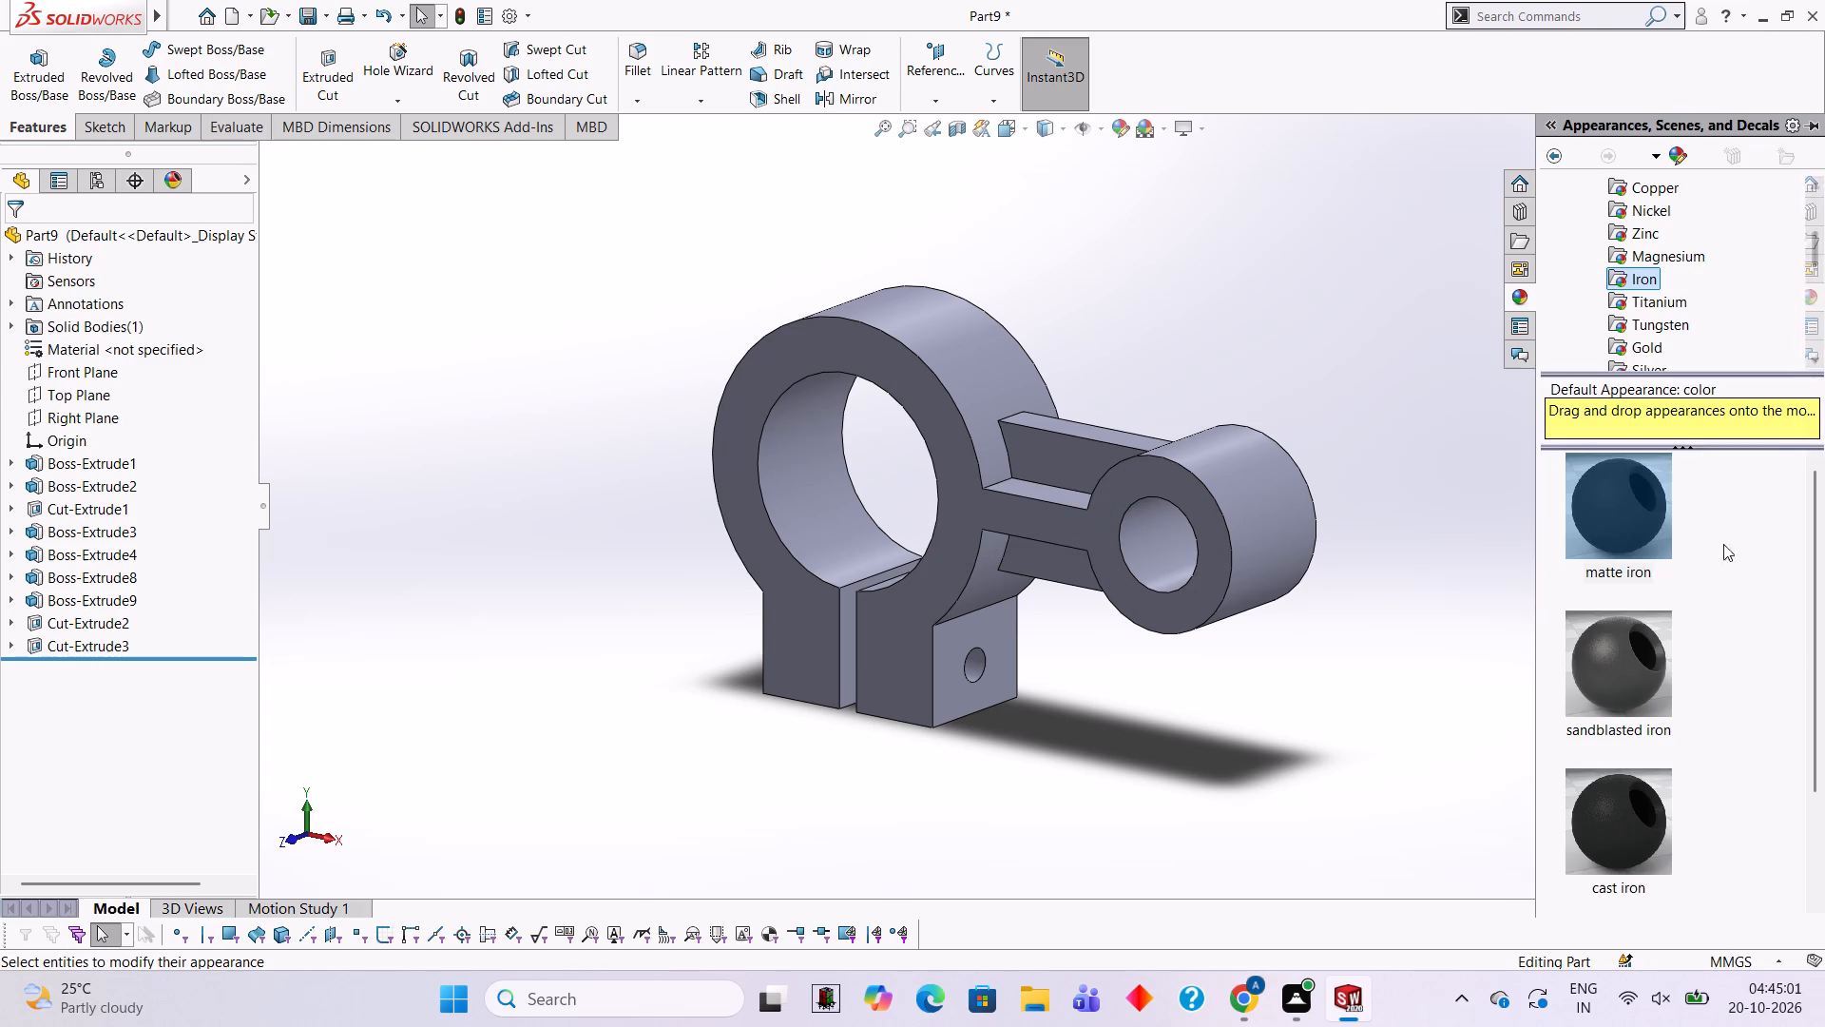
drag(1631, 523, 888, 497)
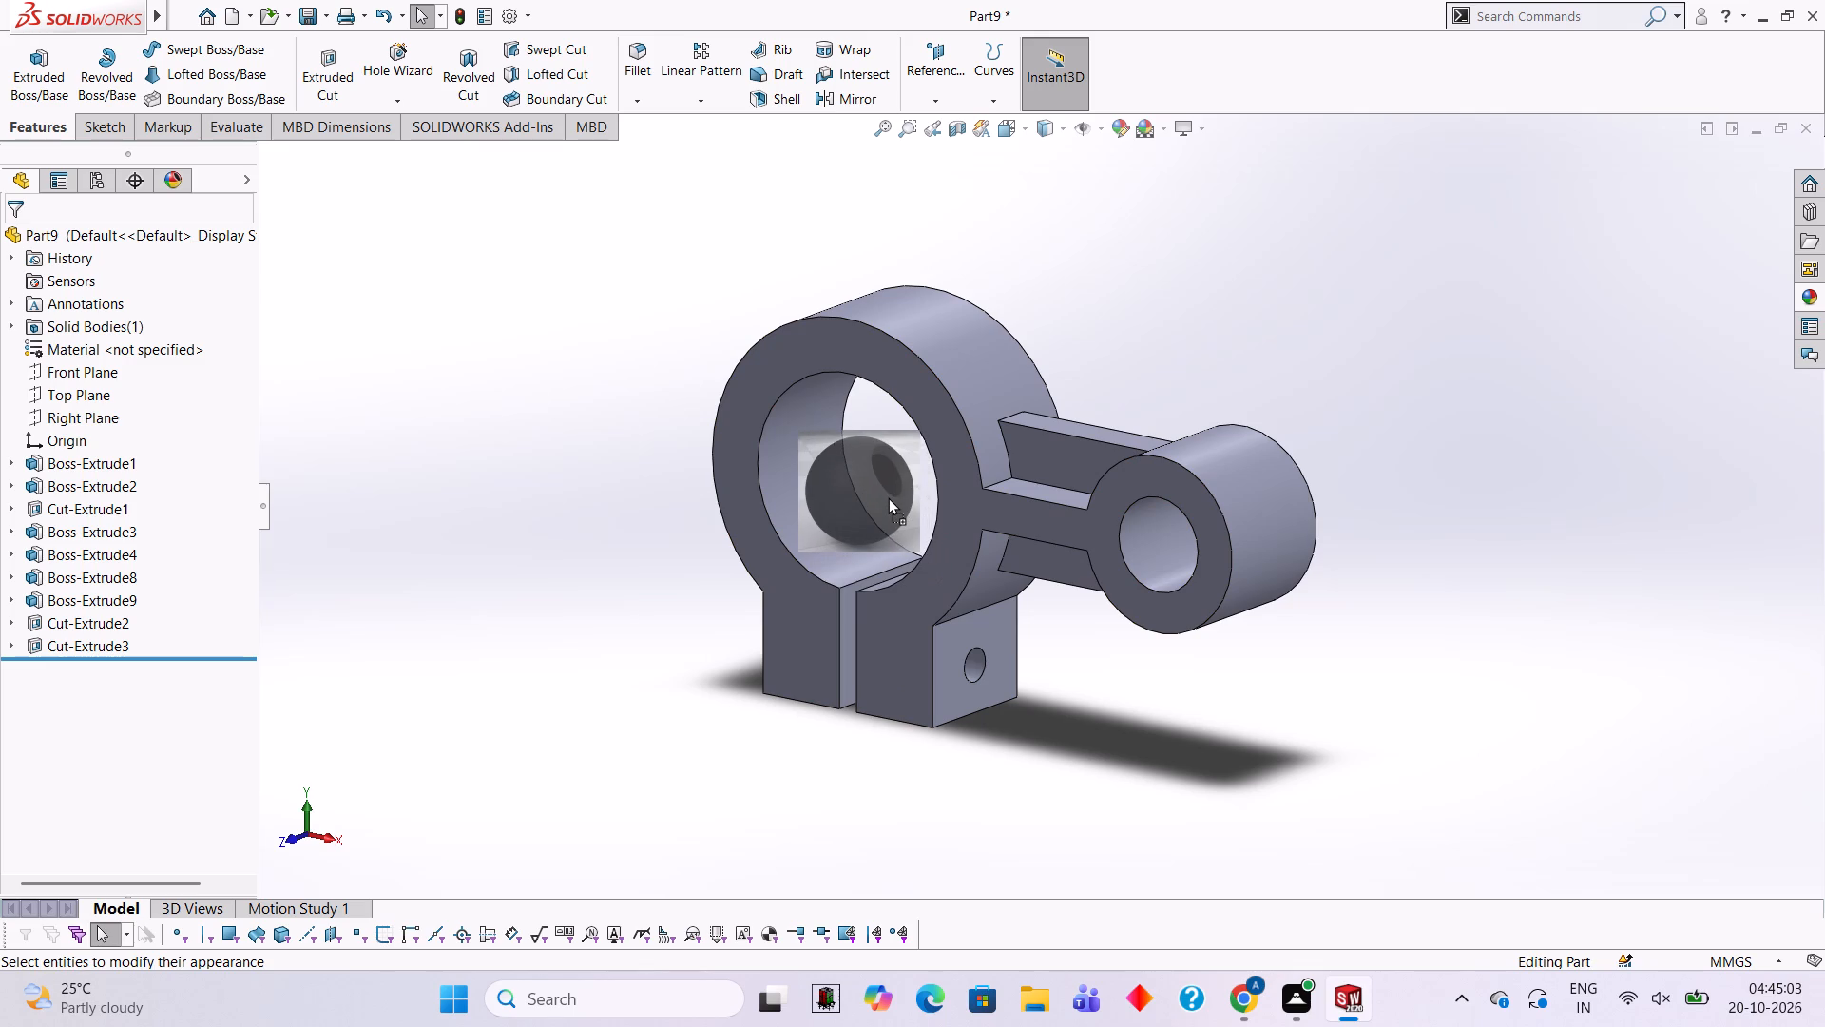
drag(888, 497, 1137, 461)
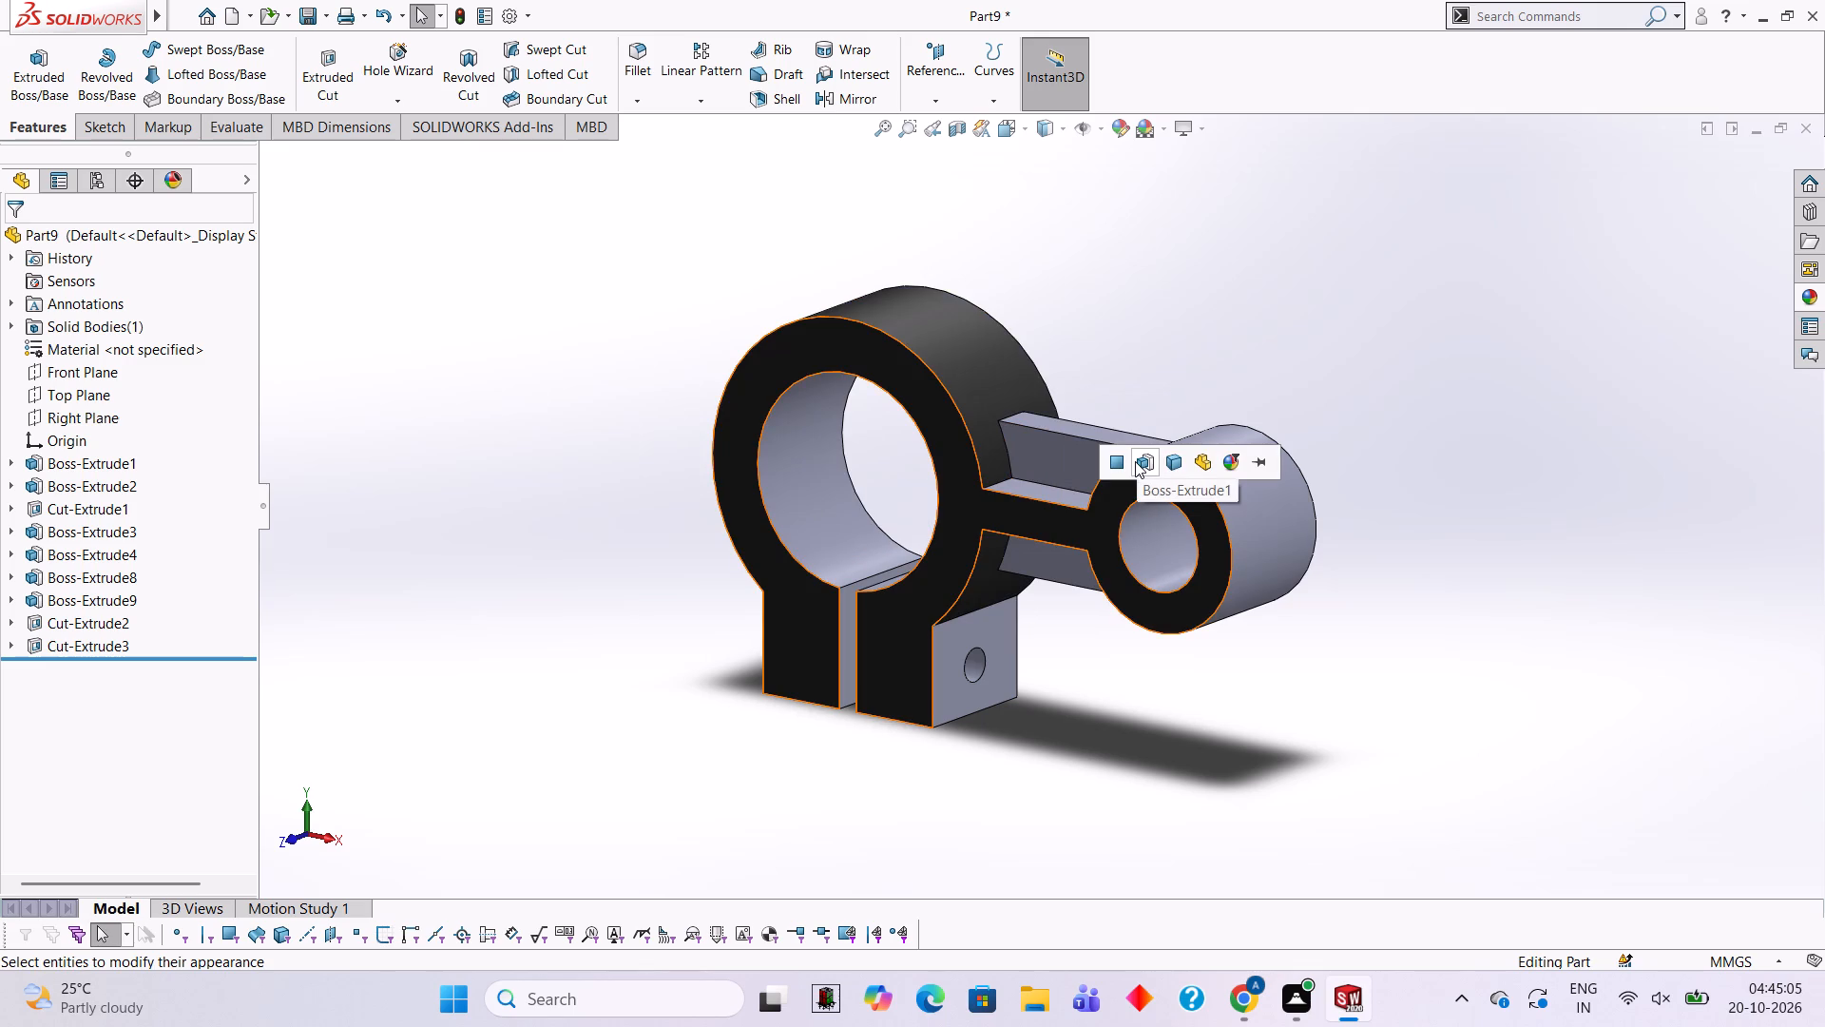
click(1133, 460)
Apply the sandblasted iron appearance to the entire clamp body.
scroll(1019, 417, down, 3)
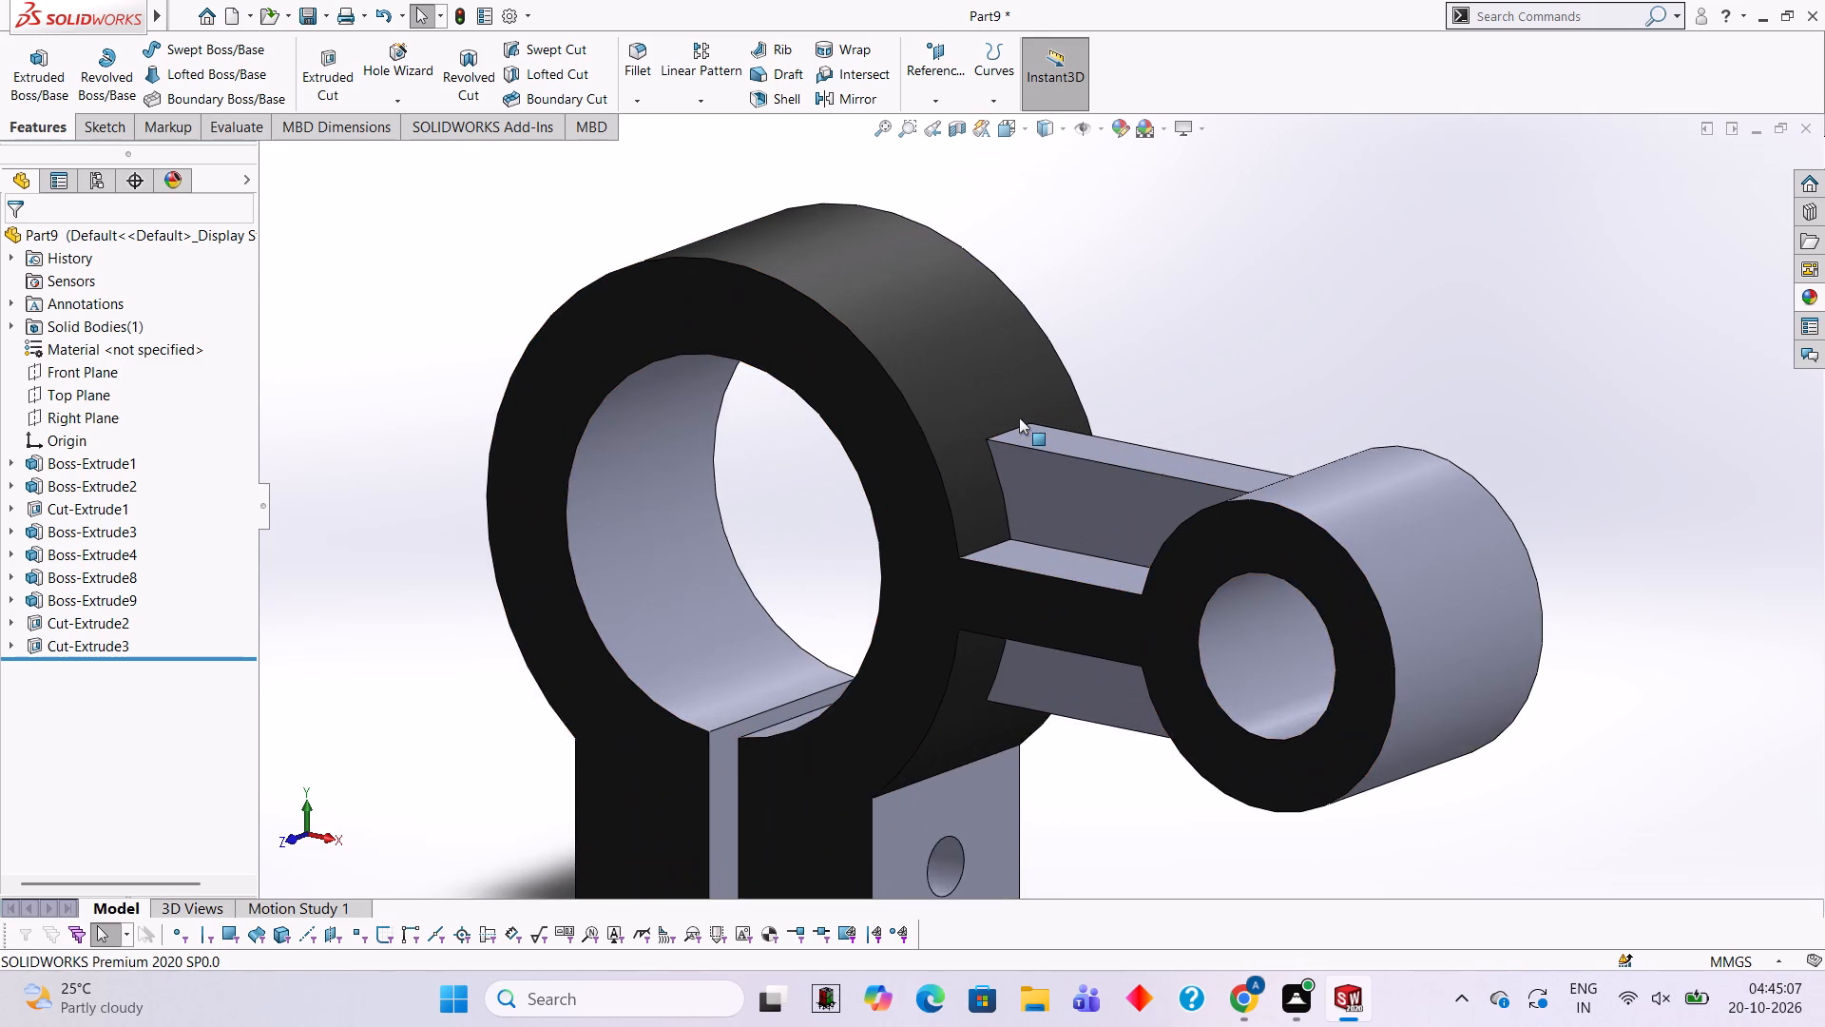
scroll(1019, 417, up, 4)
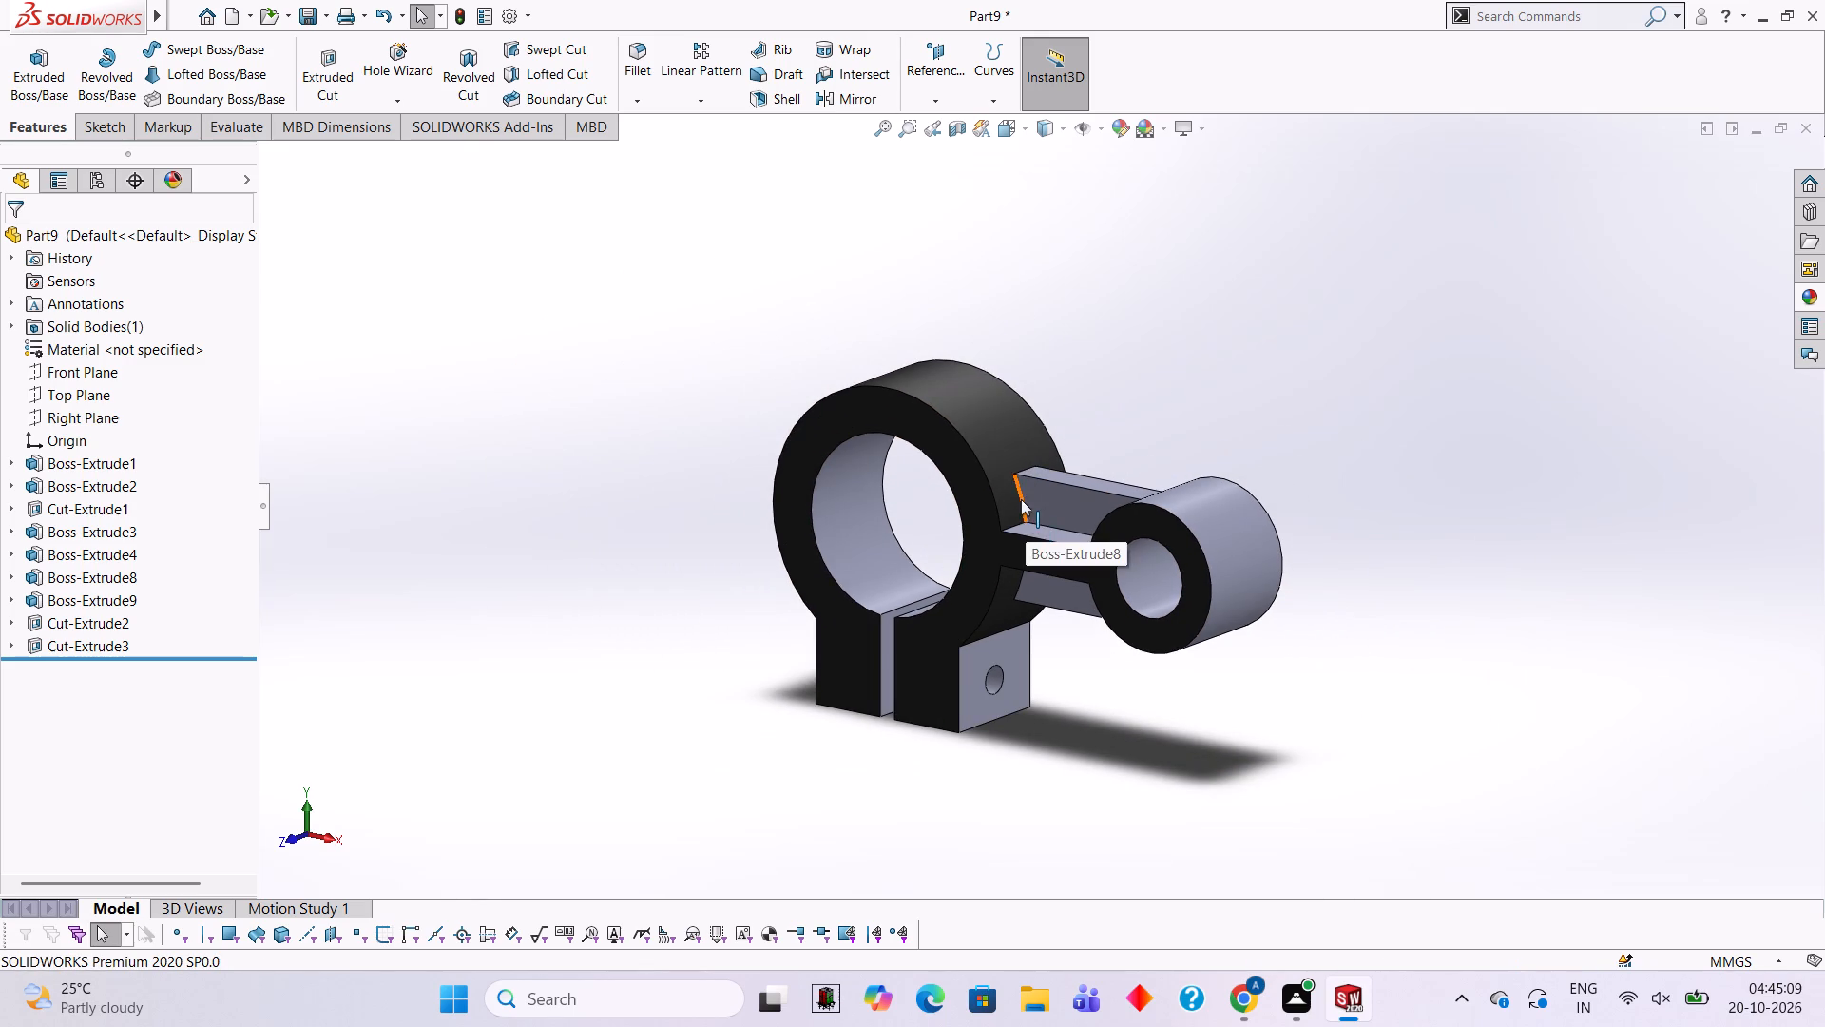
scroll(1213, 481, down, 1)
scroll(1170, 505, up, 1)
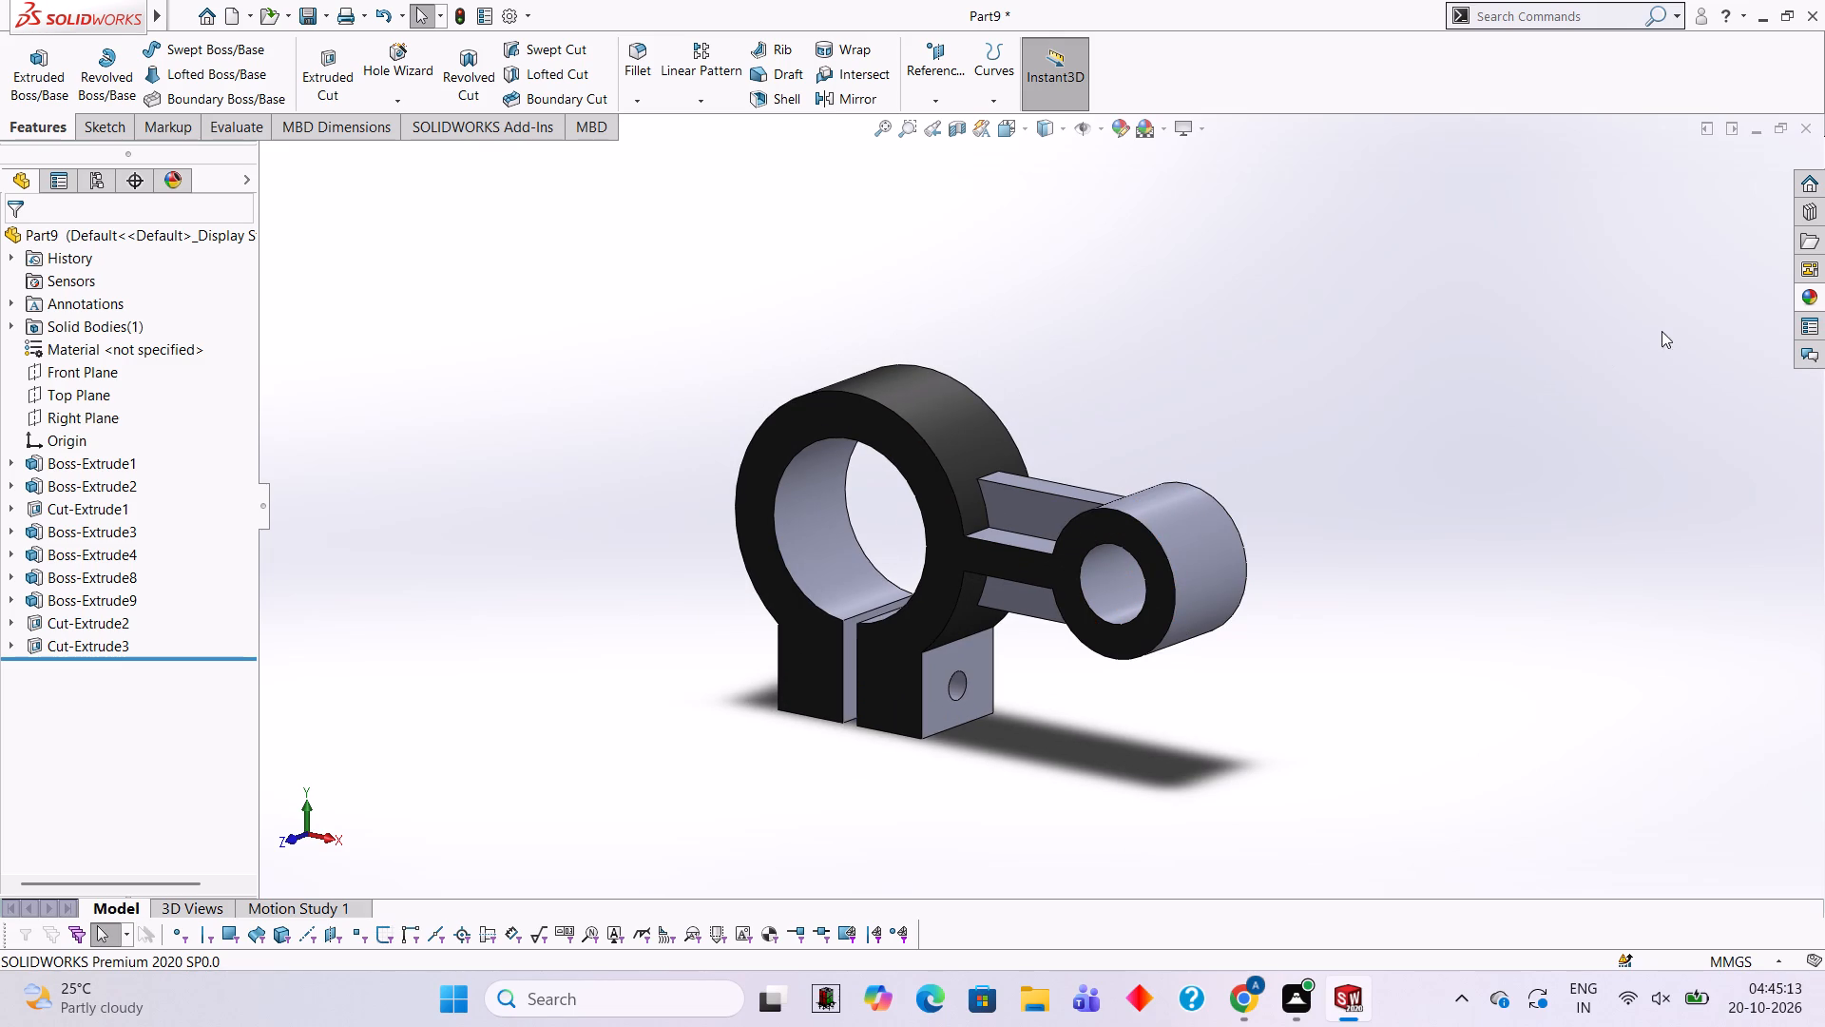
click(1813, 300)
drag(1634, 652, 1217, 631)
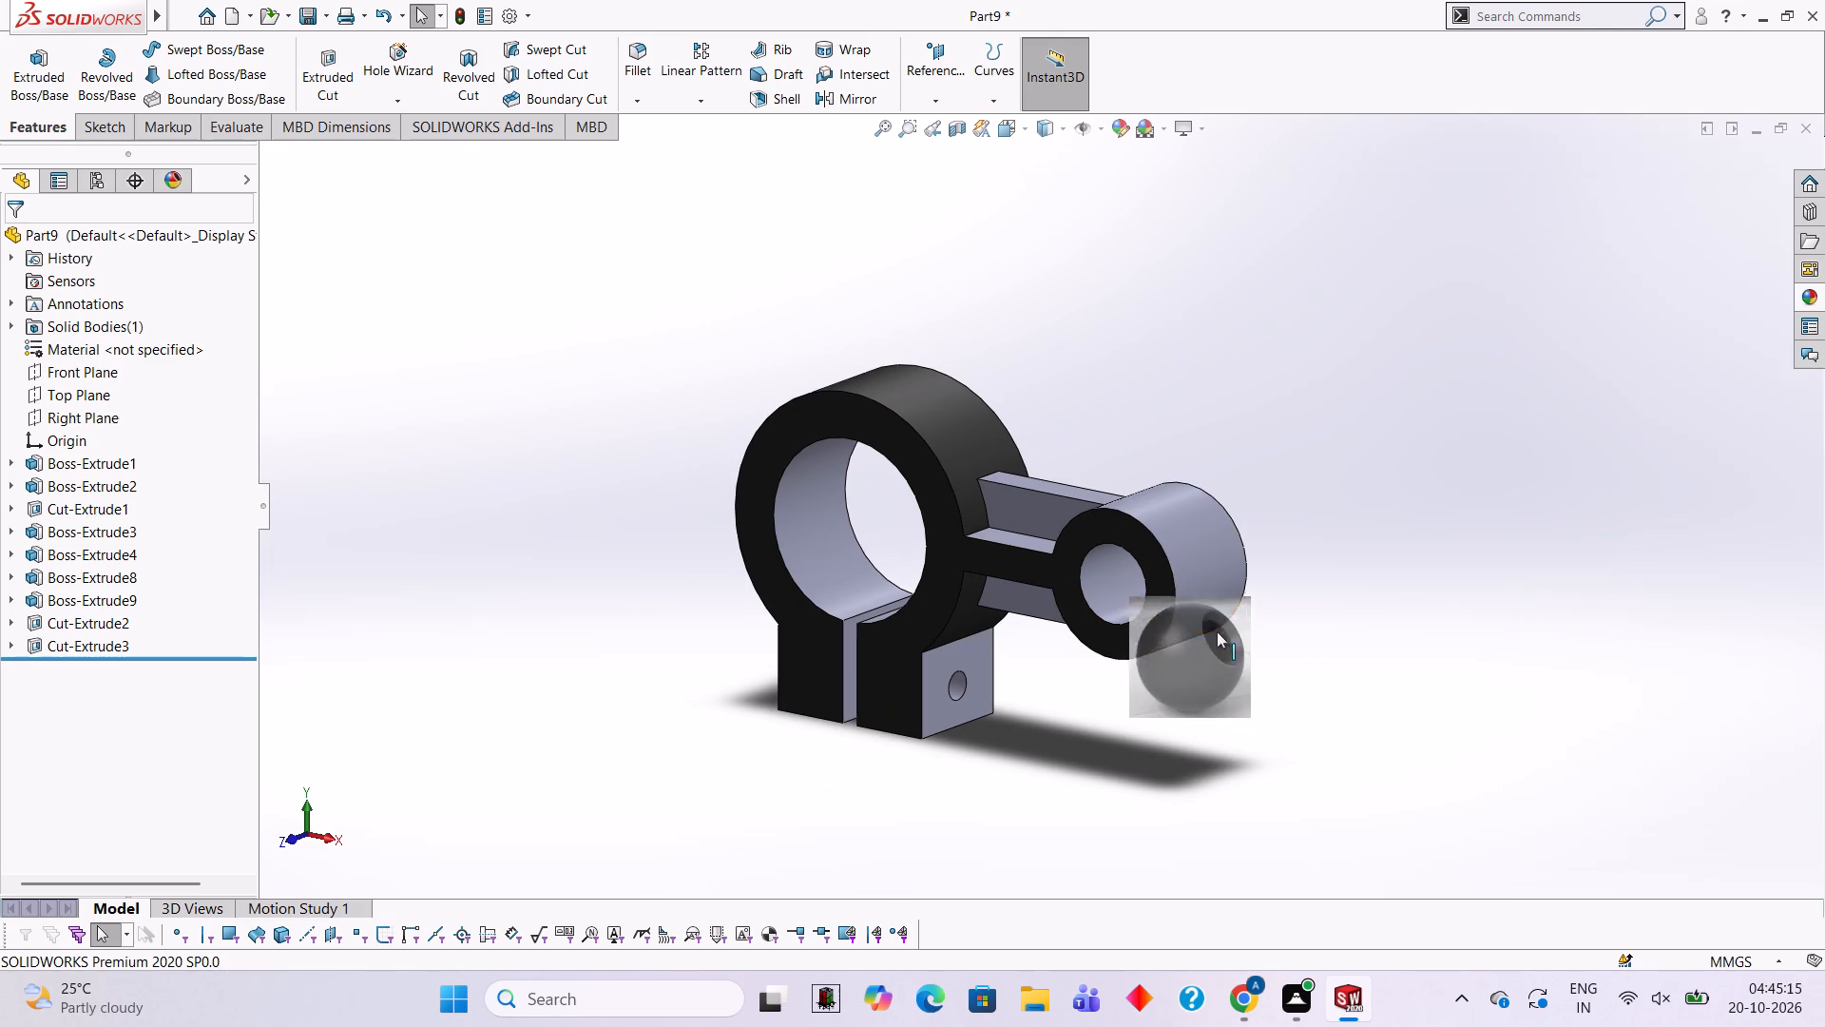
drag(1217, 631, 1224, 537)
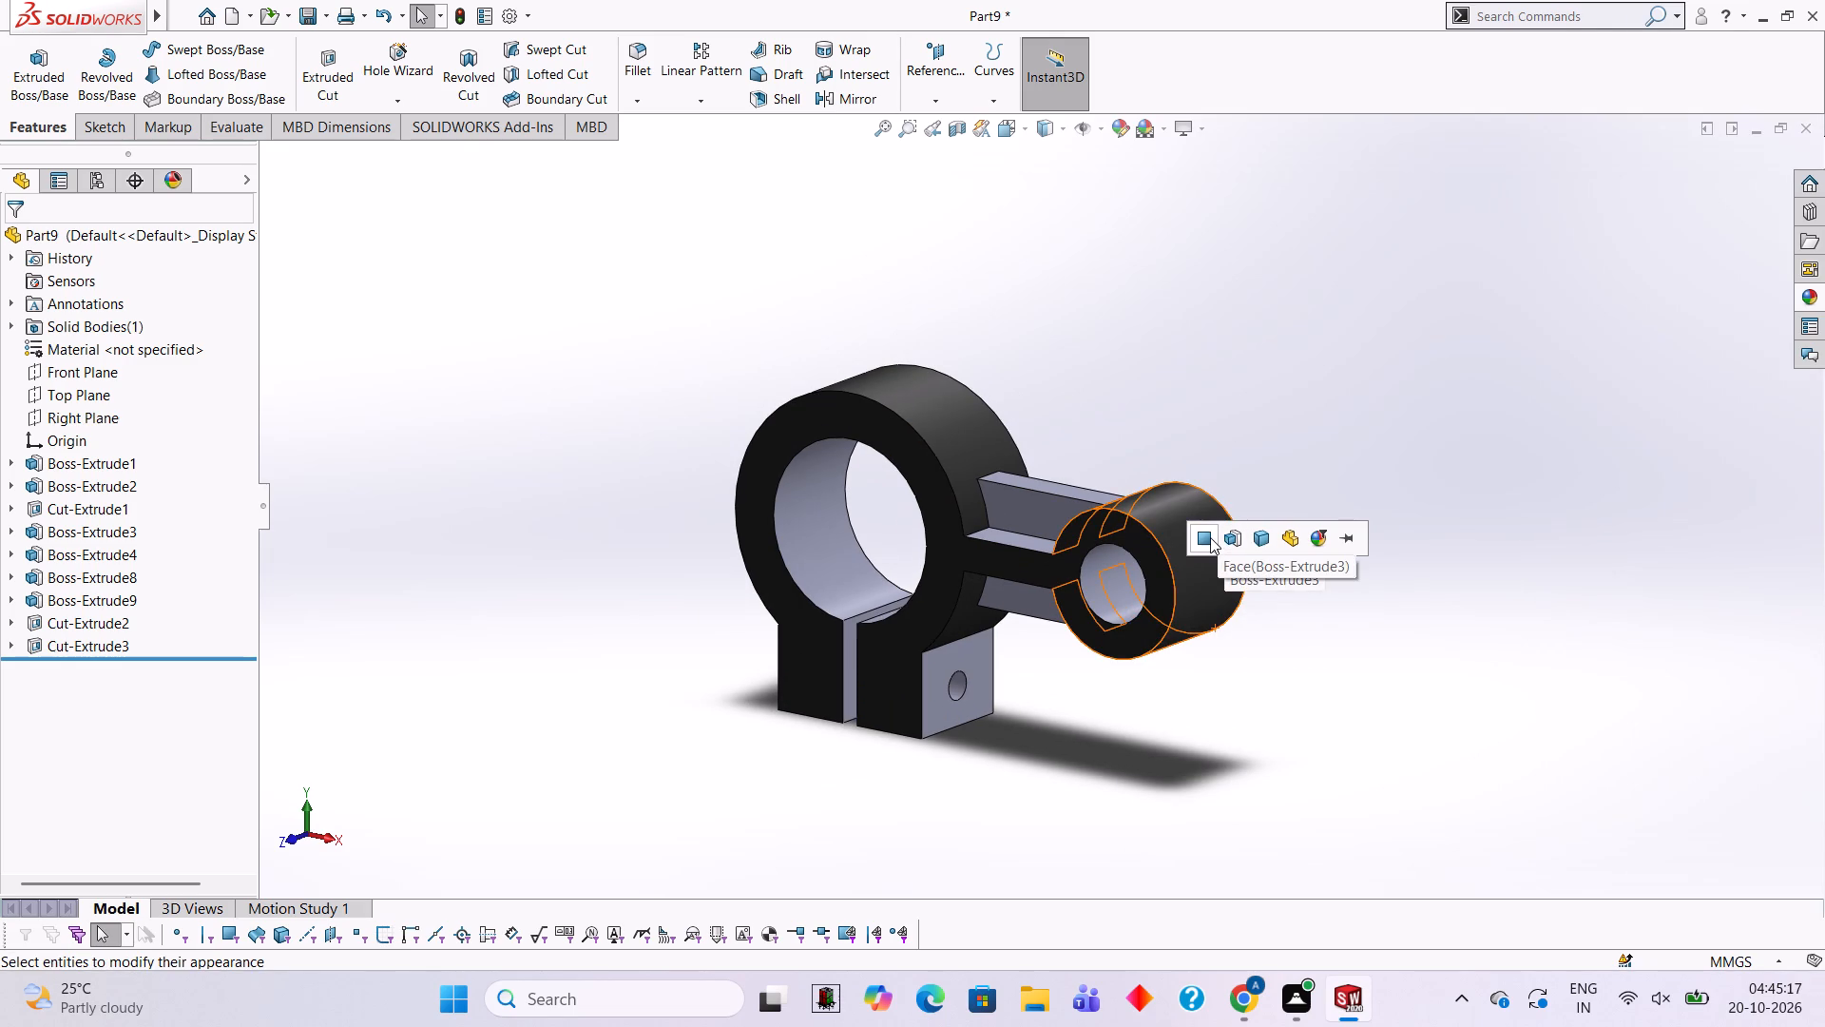
click(1258, 534)
Apply the burnished titanium appearance to the cut forming the ring's bore and clamping slot.
scroll(1091, 549, down, 1)
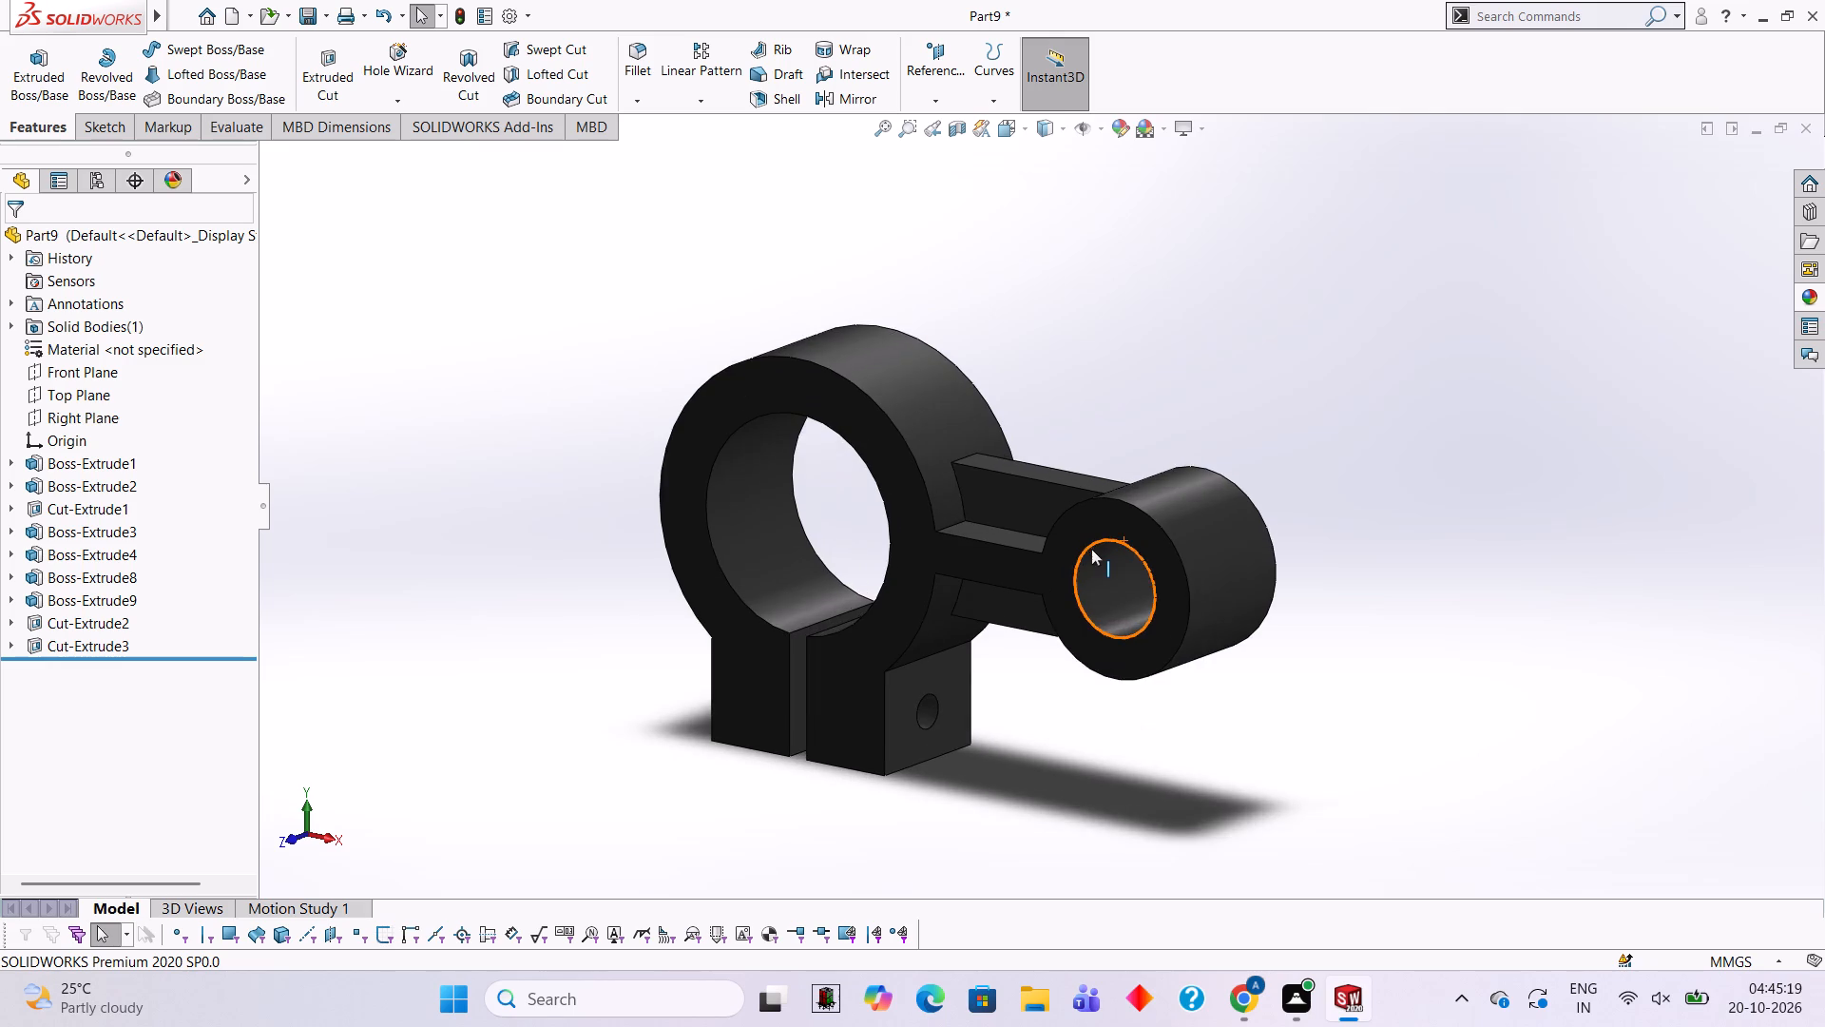
scroll(1043, 579, up, 1)
scroll(993, 513, down, 3)
scroll(977, 538, up, 2)
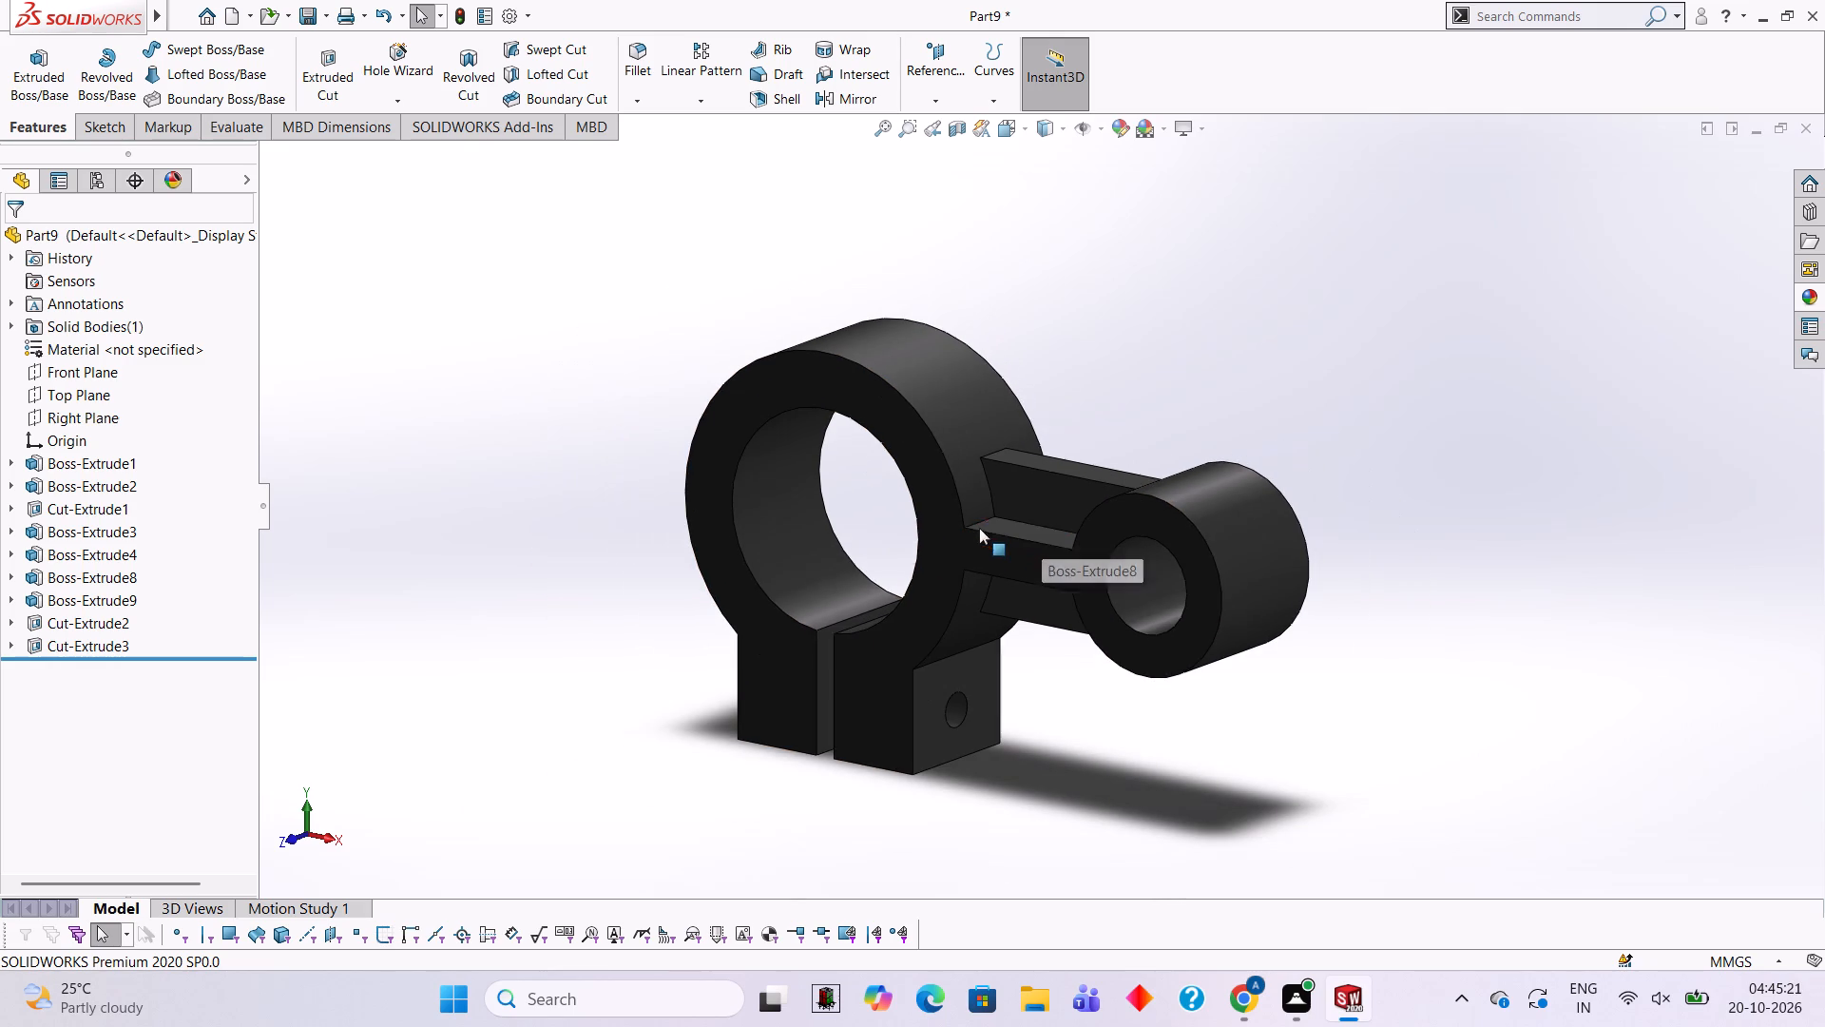
click(1815, 302)
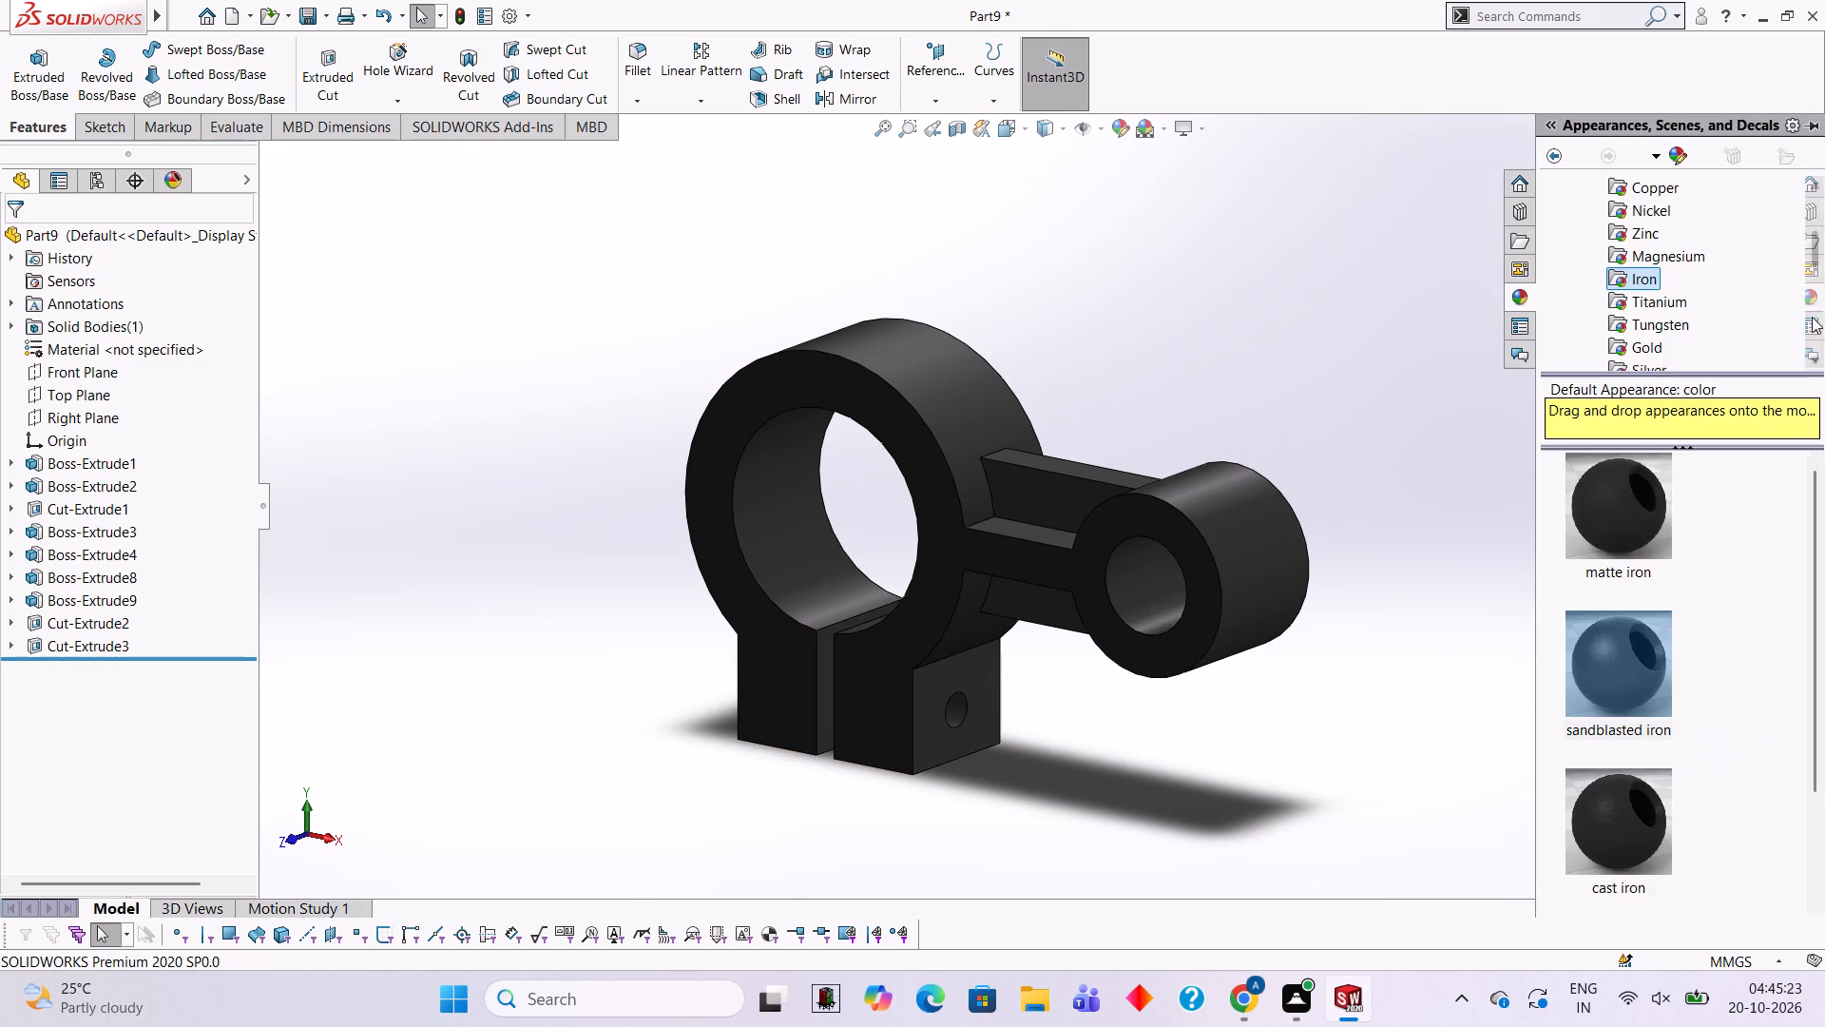
scroll(1671, 591, down, 2)
scroll(1691, 748, up, 2)
scroll(1661, 736, down, 3)
scroll(1661, 736, up, 4)
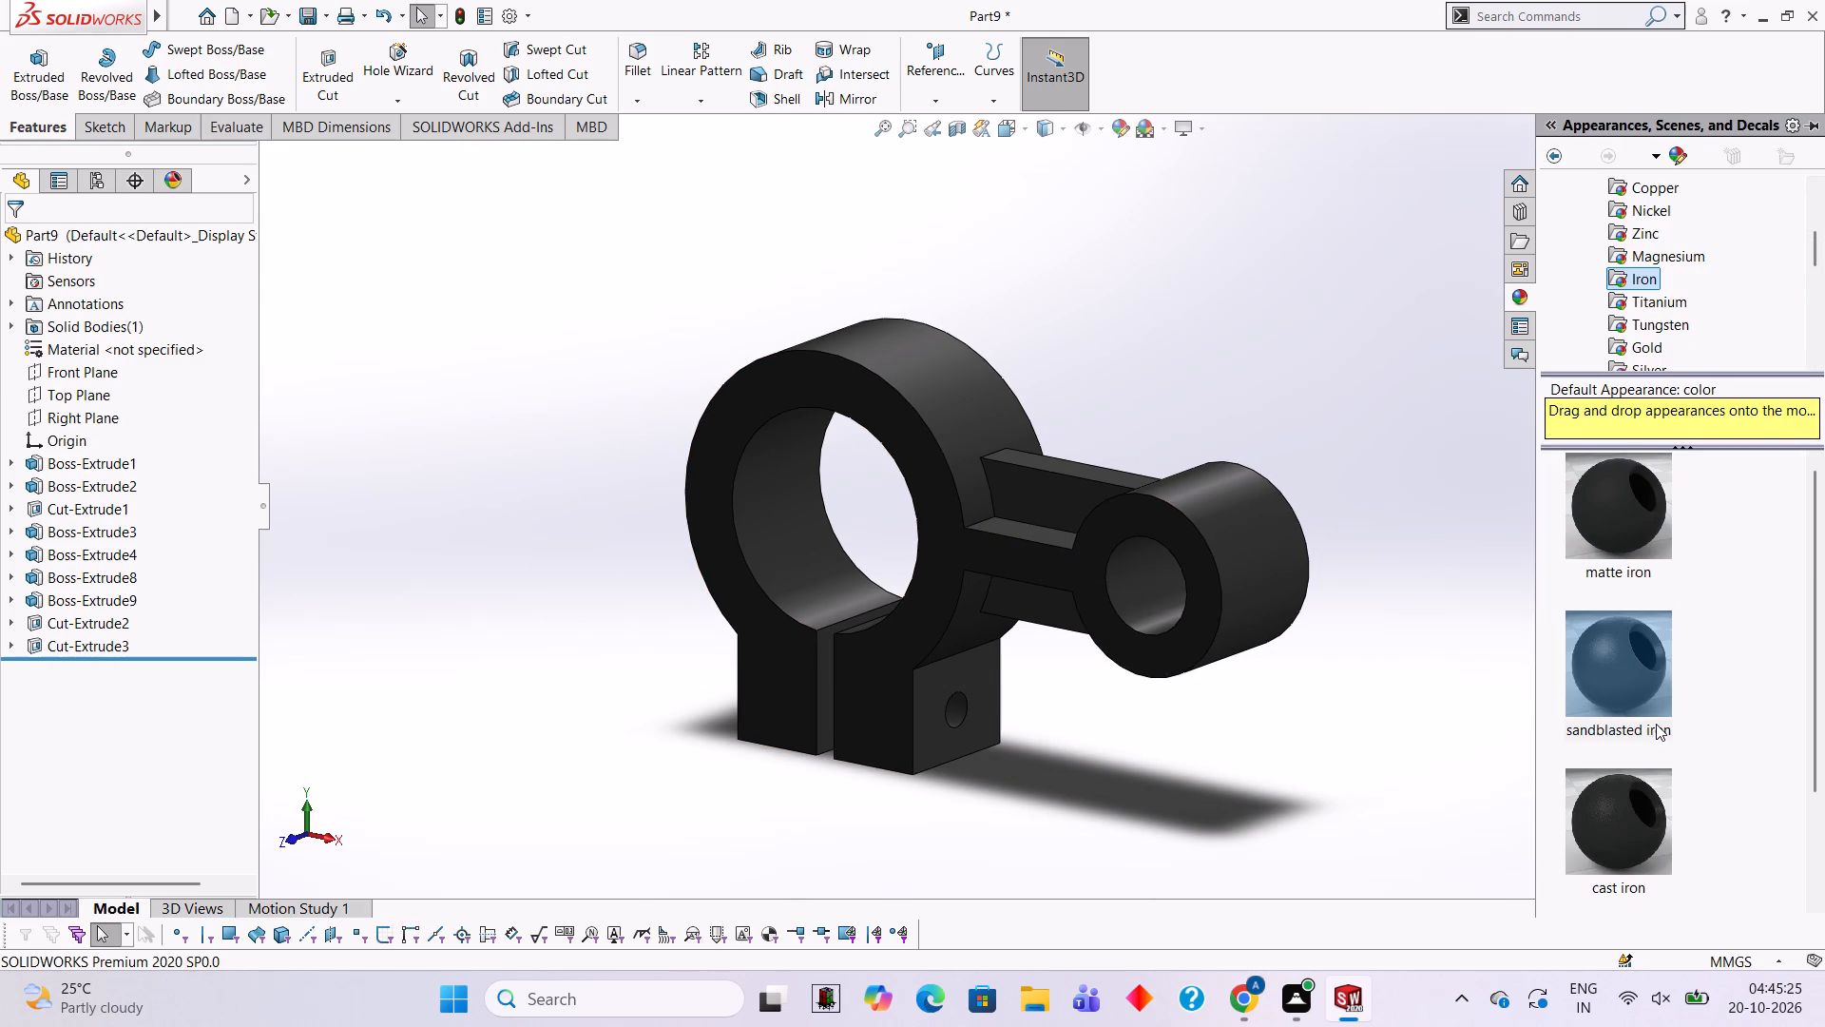
scroll(1656, 724, up, 2)
scroll(1625, 580, down, 5)
scroll(1628, 578, up, 2)
click(1644, 301)
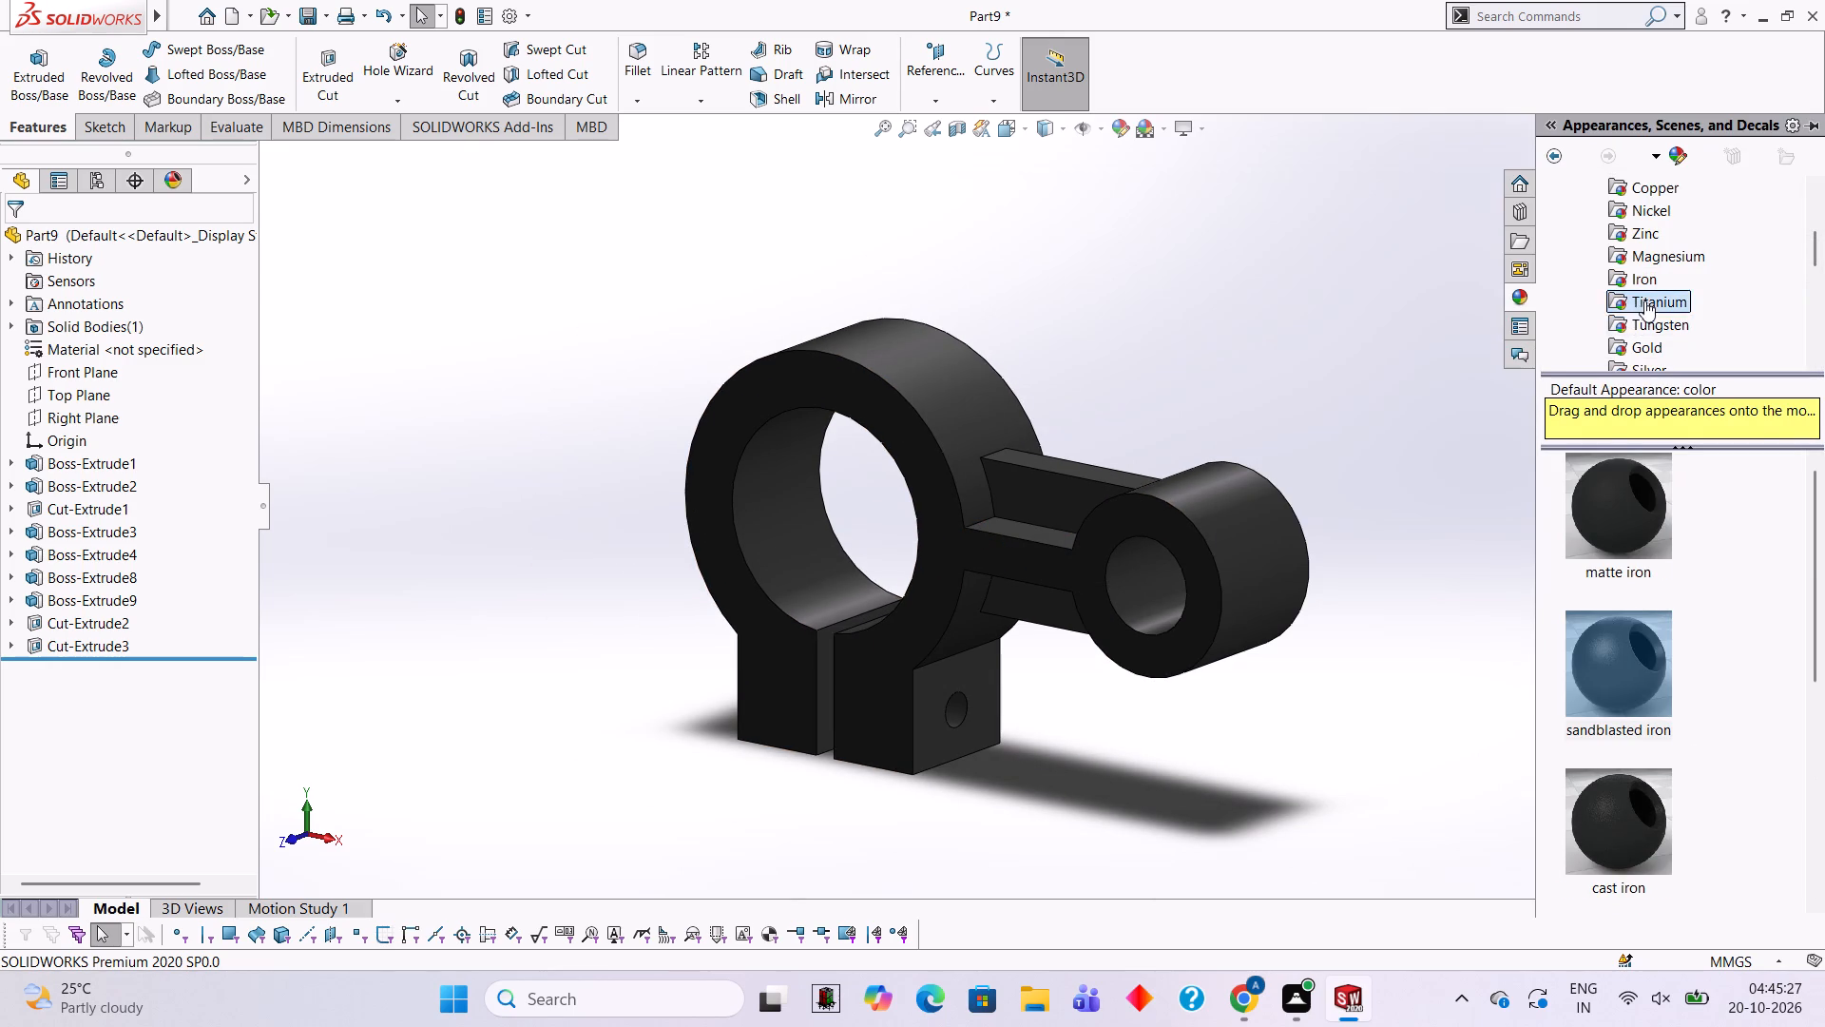
scroll(1642, 572, down, 6)
drag(1638, 647, 933, 559)
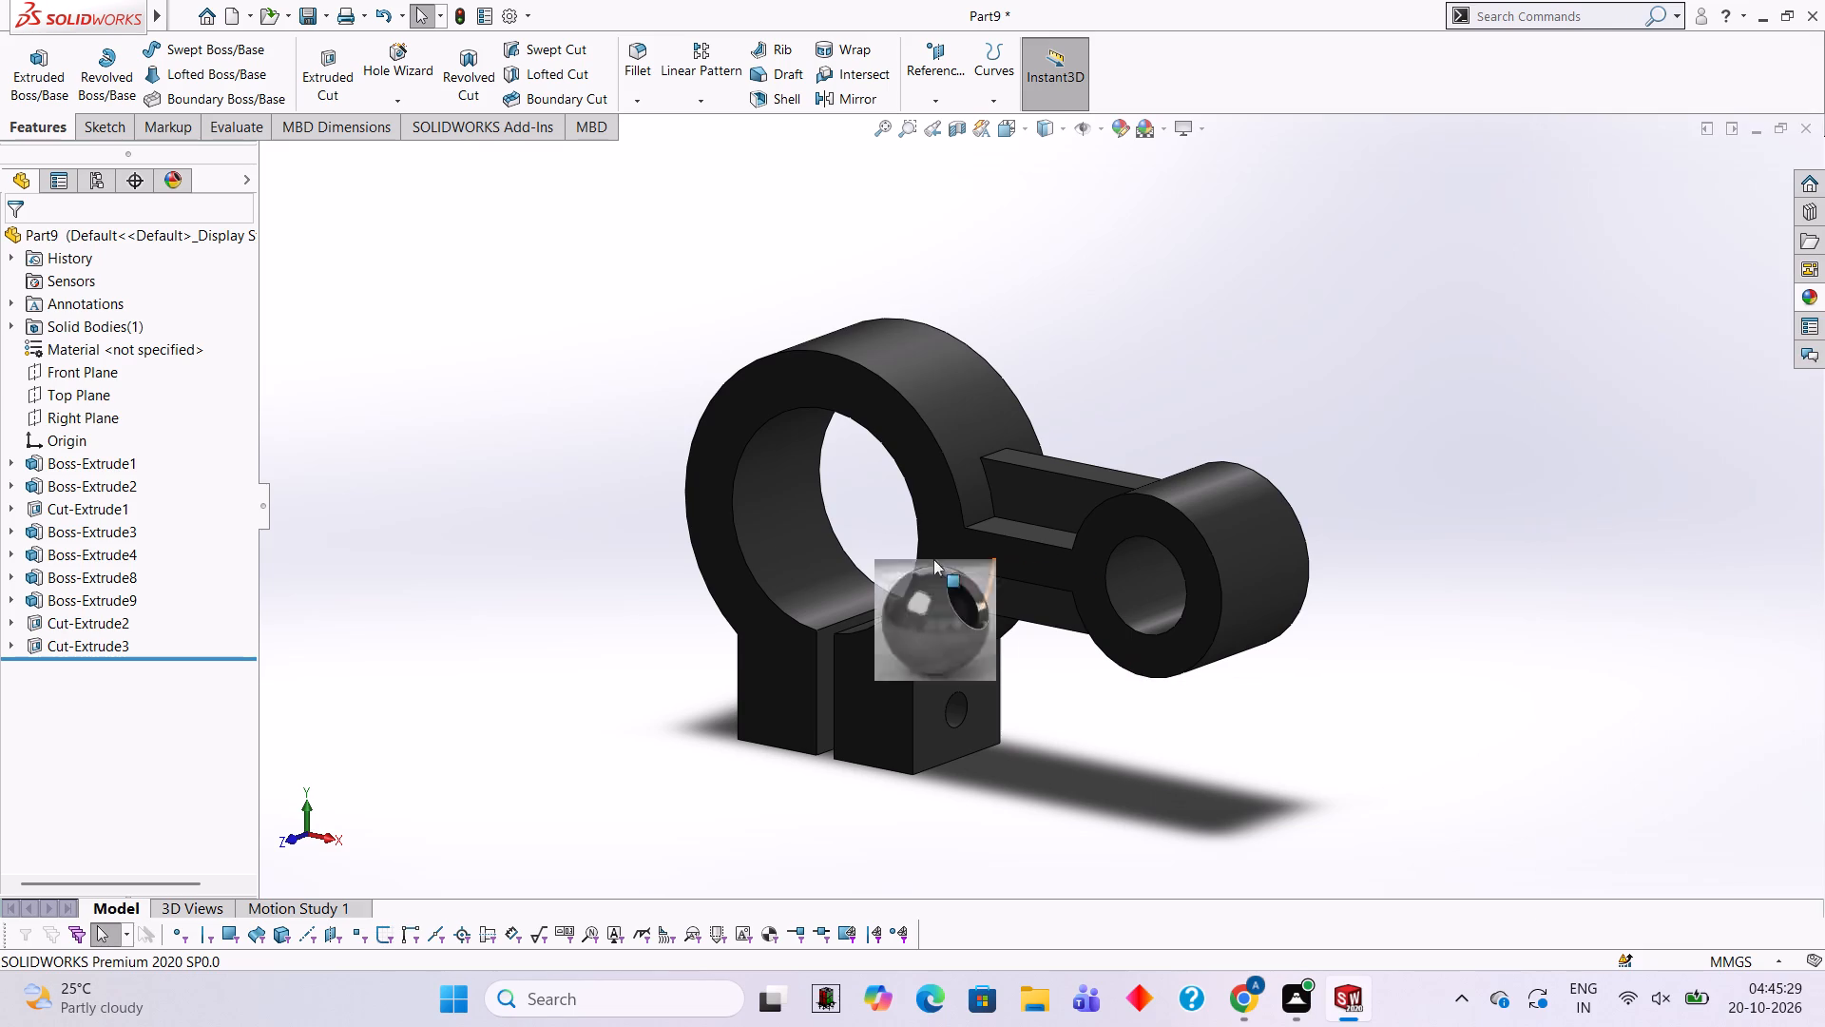
drag(933, 559, 775, 466)
click(775, 466)
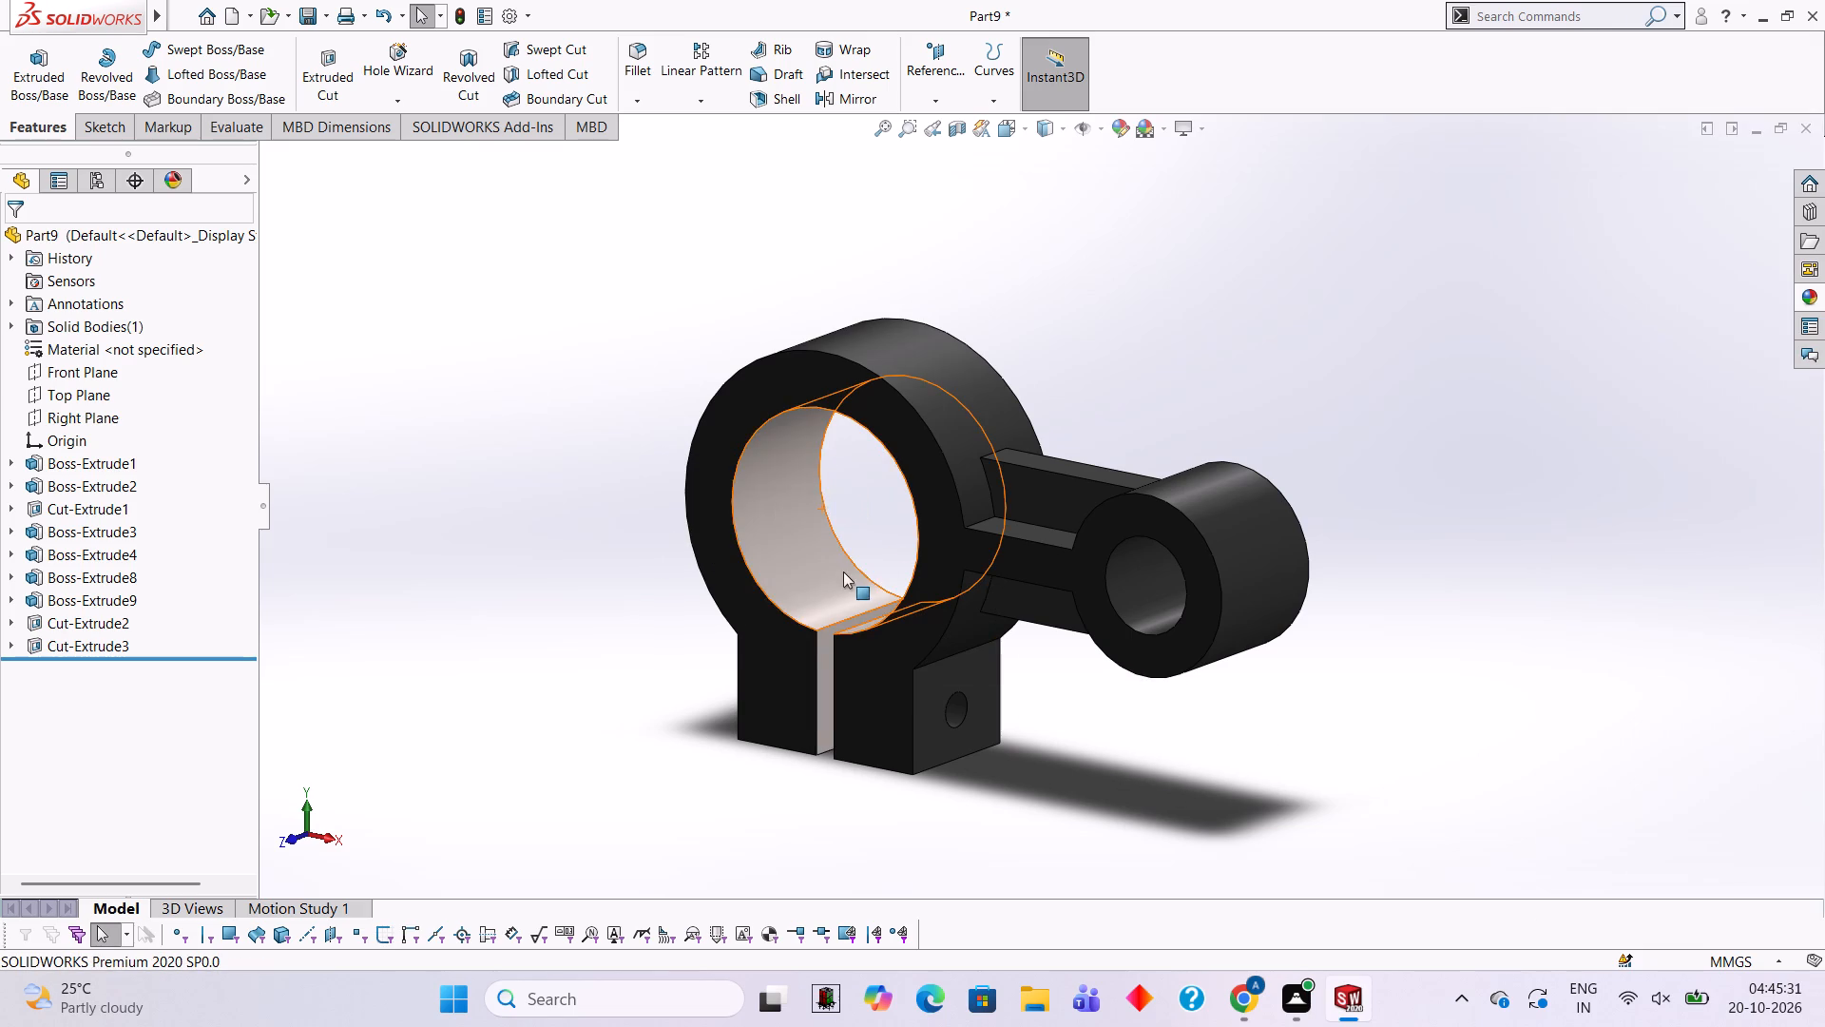
Apply the burnished tungsten appearance to the bore of the small cylinder.
scroll(843, 572, up, 5)
scroll(849, 594, down, 3)
scroll(1106, 474, up, 1)
scroll(1106, 474, down, 4)
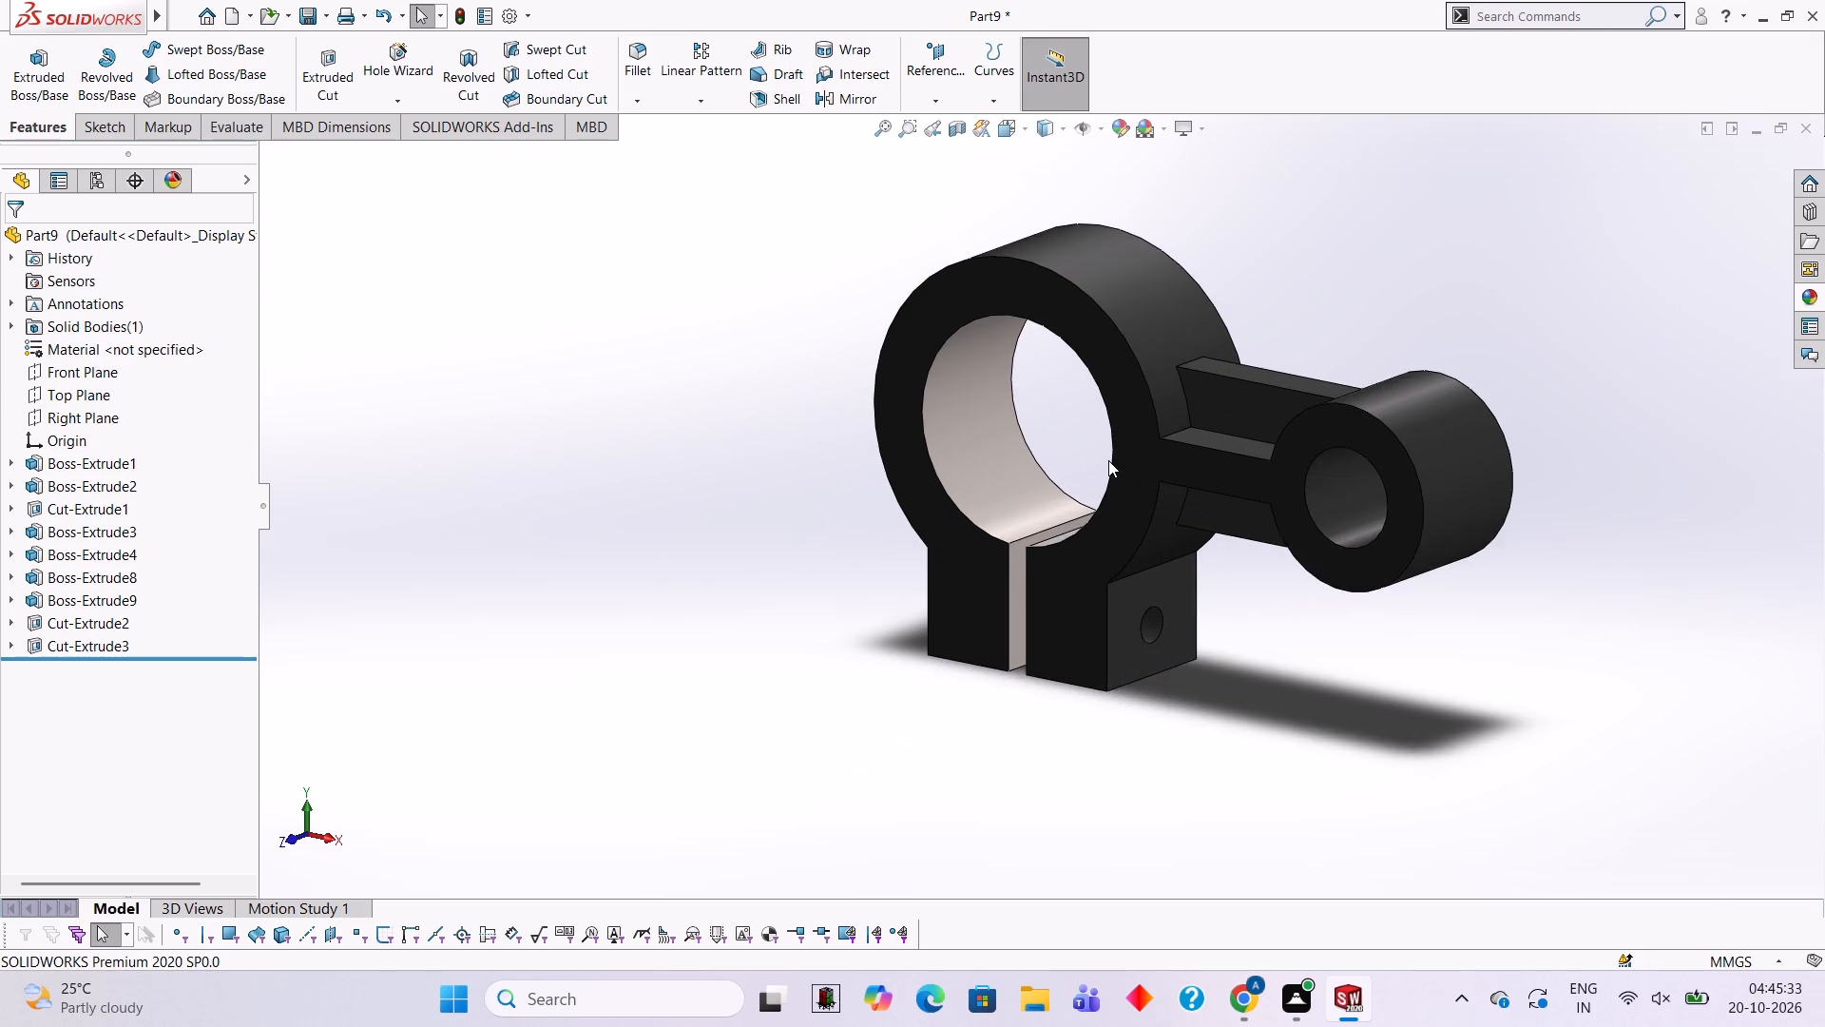
scroll(1108, 460, down, 1)
scroll(1010, 432, up, 2)
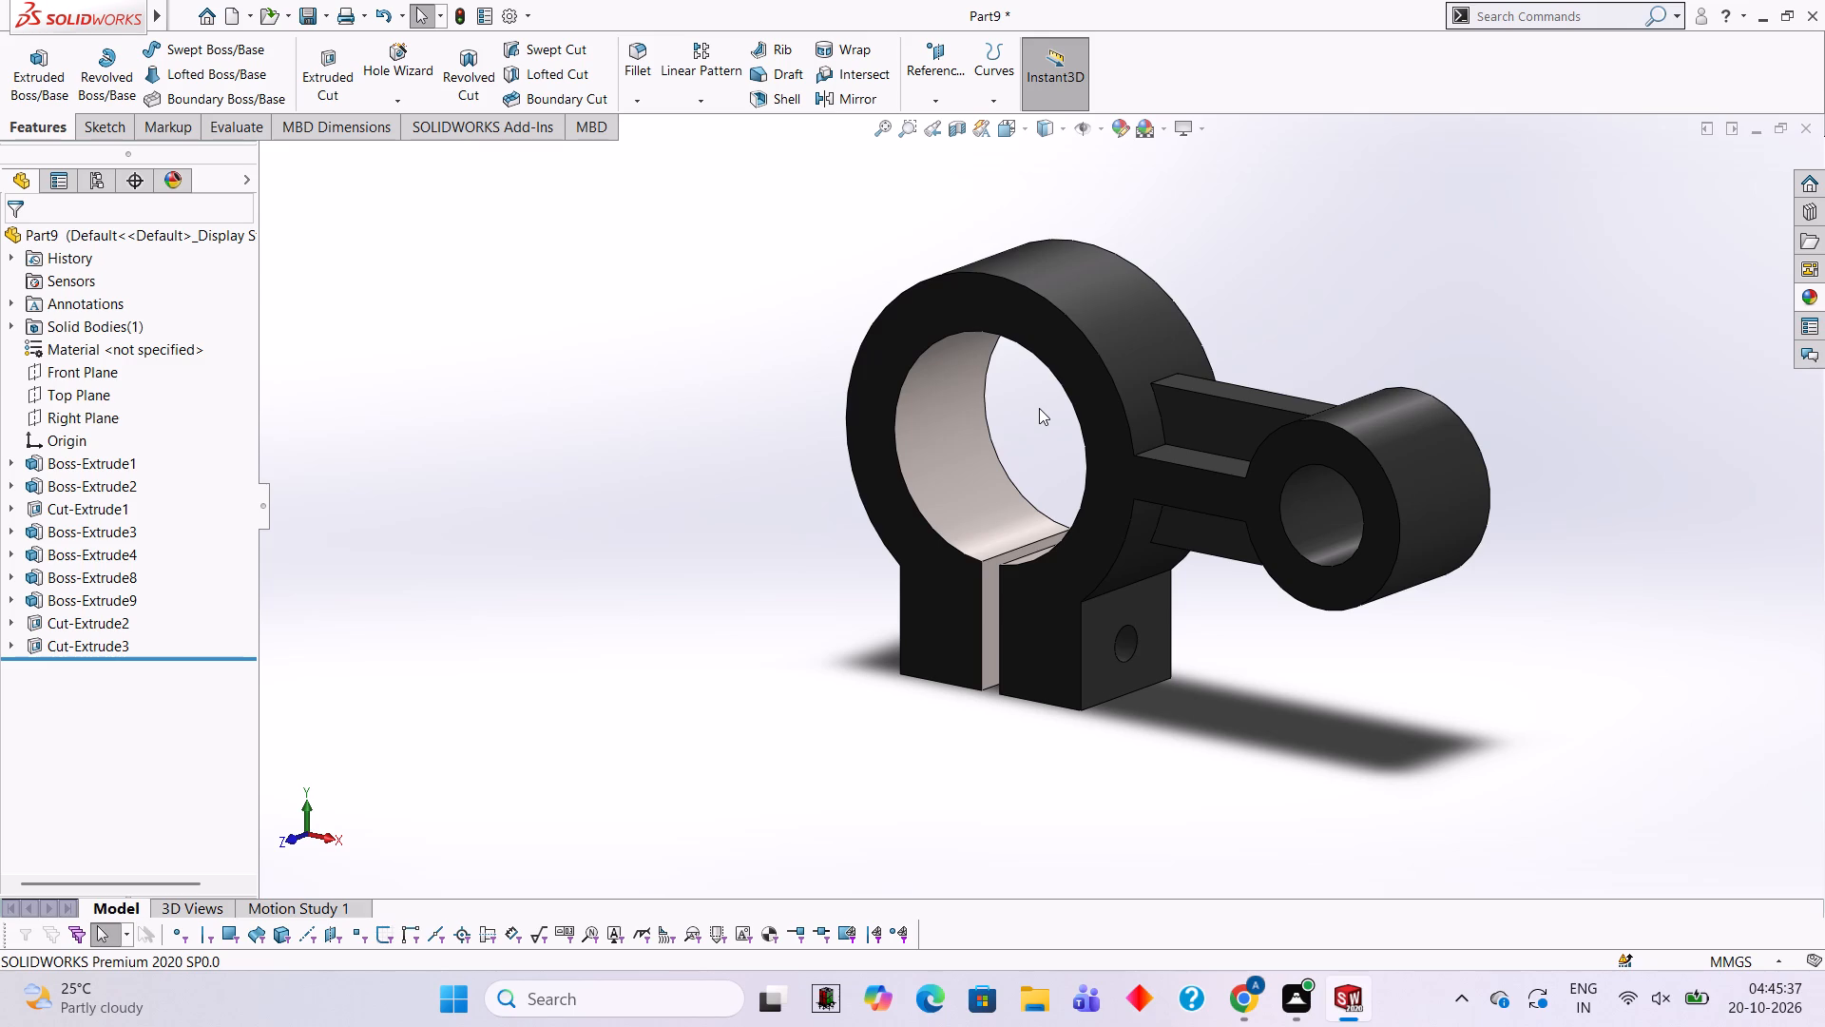
click(1820, 303)
scroll(1579, 702, down, 2)
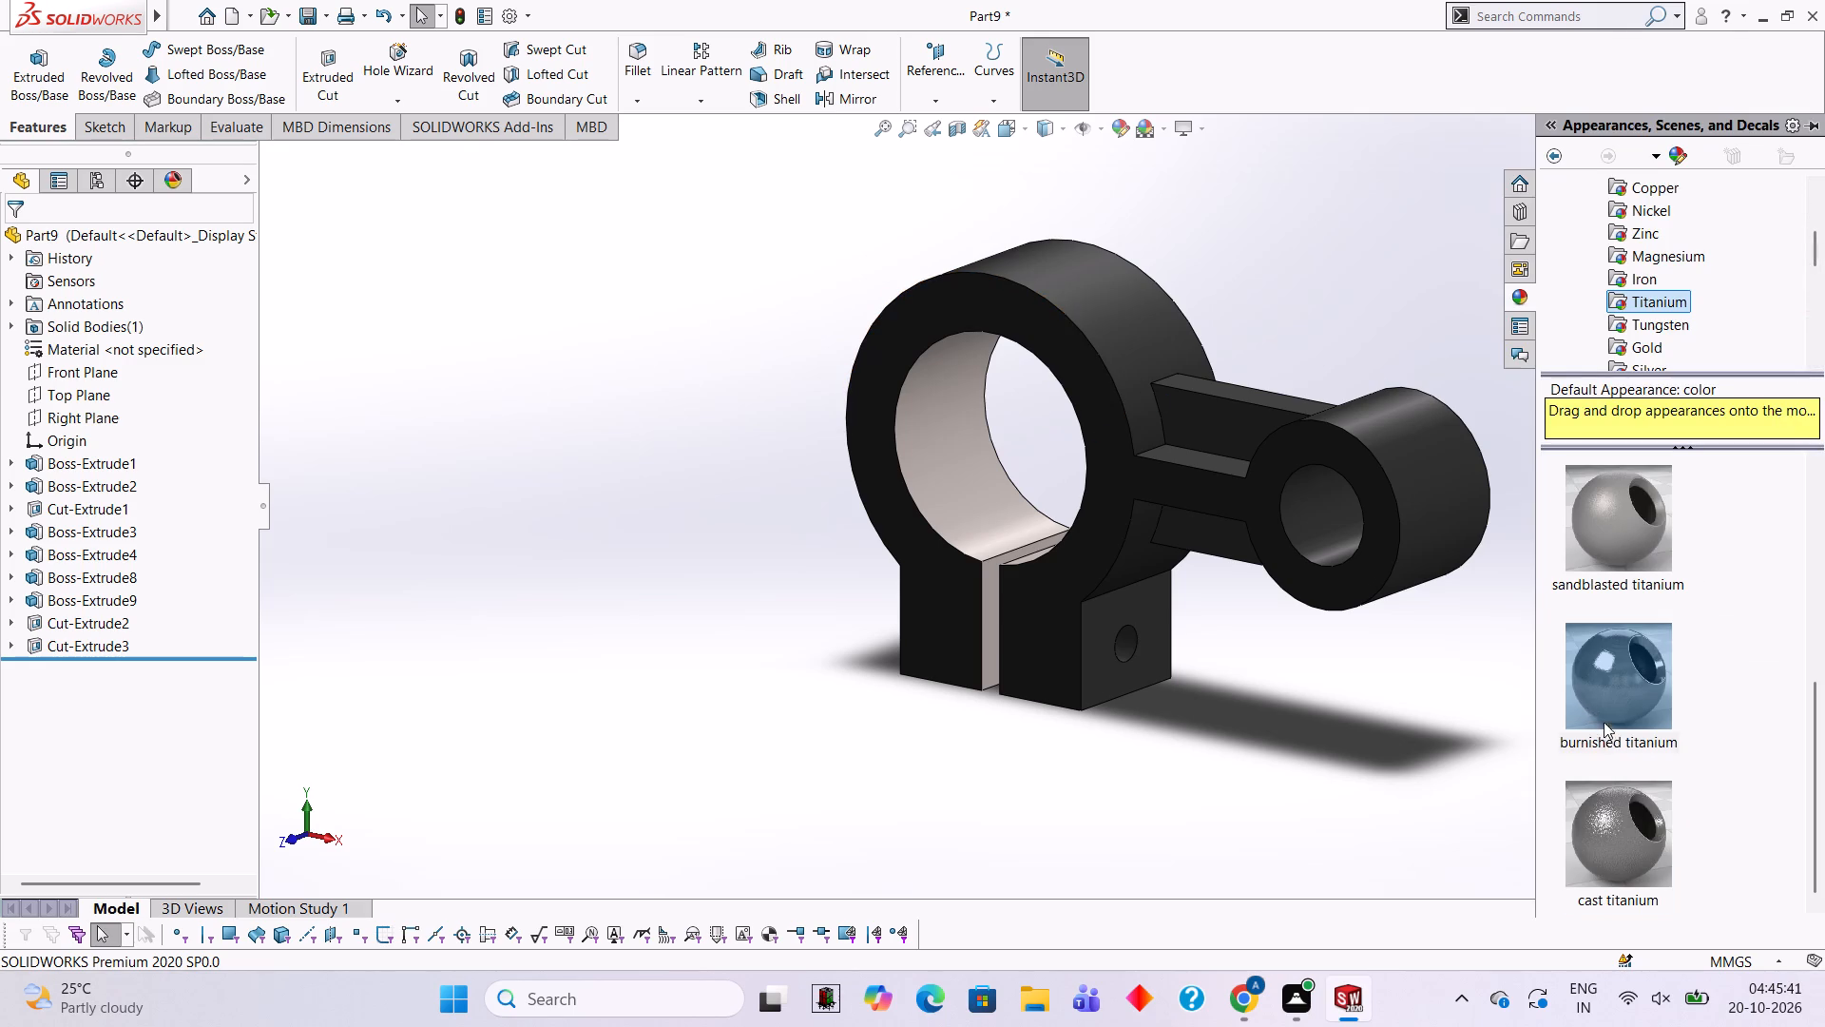
scroll(1603, 720, up, 2)
scroll(1593, 614, down, 4)
click(1663, 320)
scroll(1631, 590, down, 3)
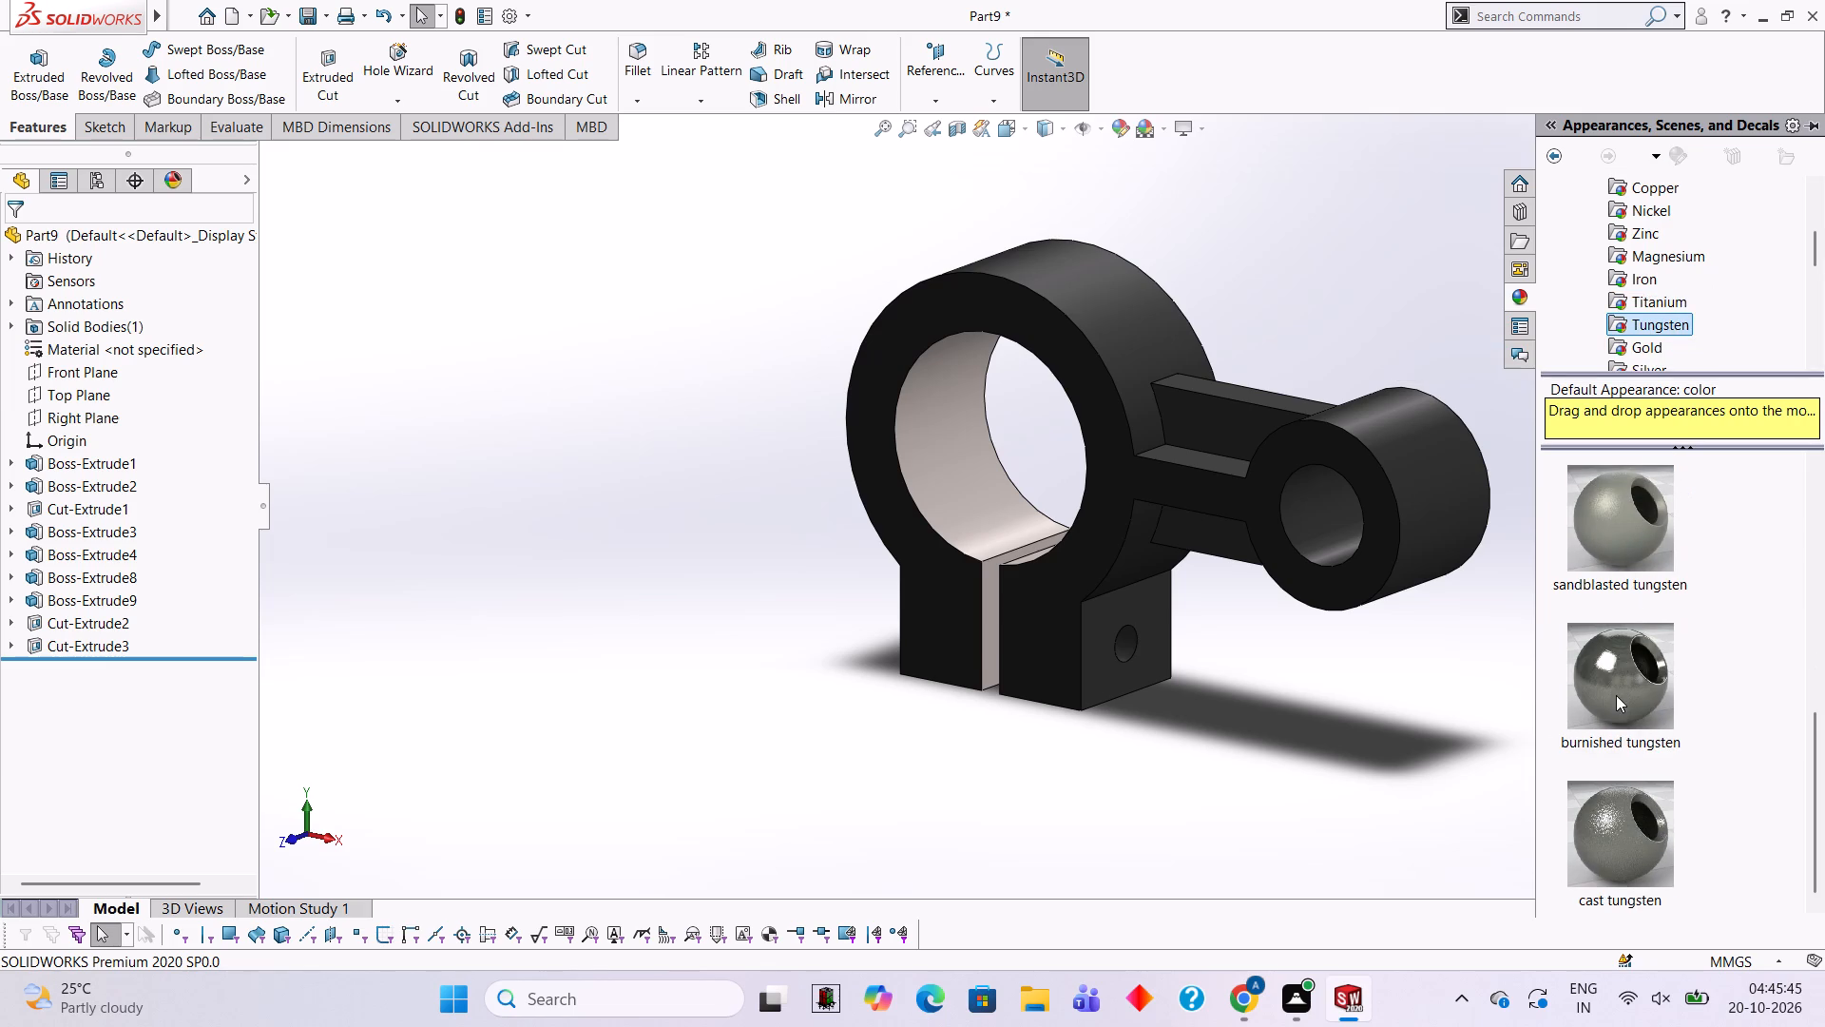
drag(1623, 670, 1415, 561)
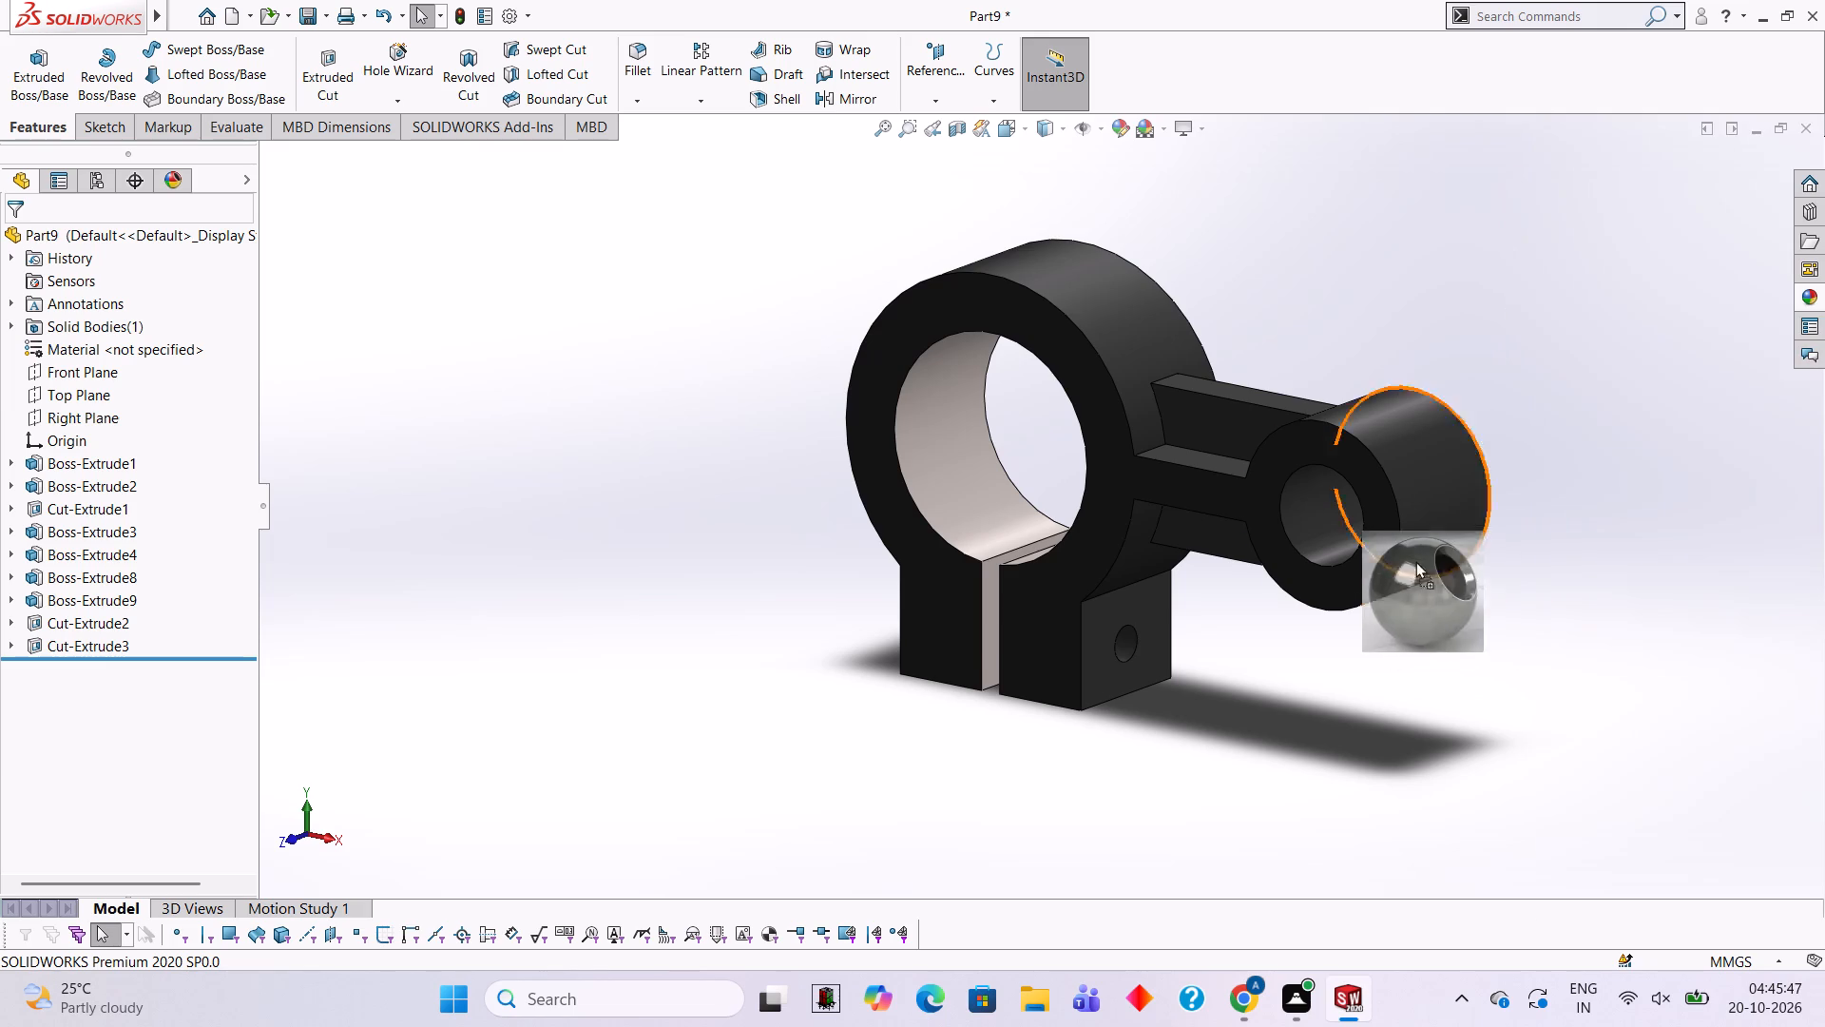
drag(1415, 561, 1328, 513)
click(1328, 513)
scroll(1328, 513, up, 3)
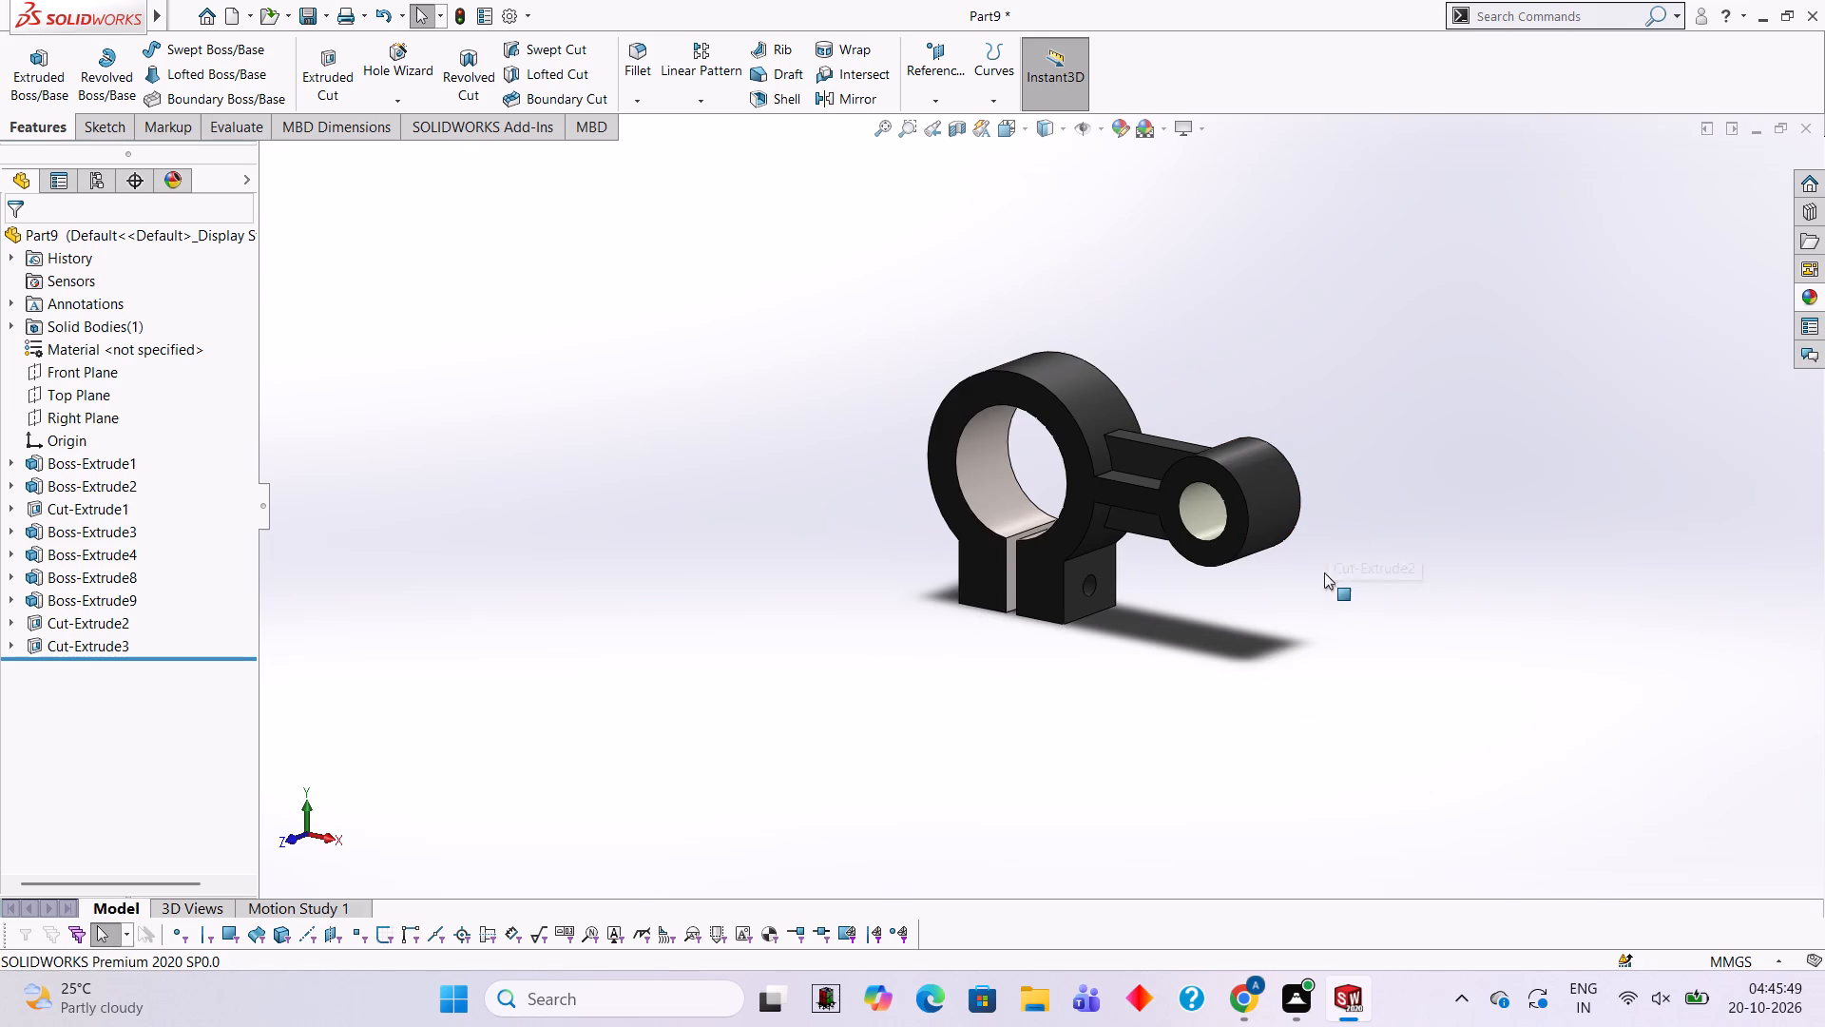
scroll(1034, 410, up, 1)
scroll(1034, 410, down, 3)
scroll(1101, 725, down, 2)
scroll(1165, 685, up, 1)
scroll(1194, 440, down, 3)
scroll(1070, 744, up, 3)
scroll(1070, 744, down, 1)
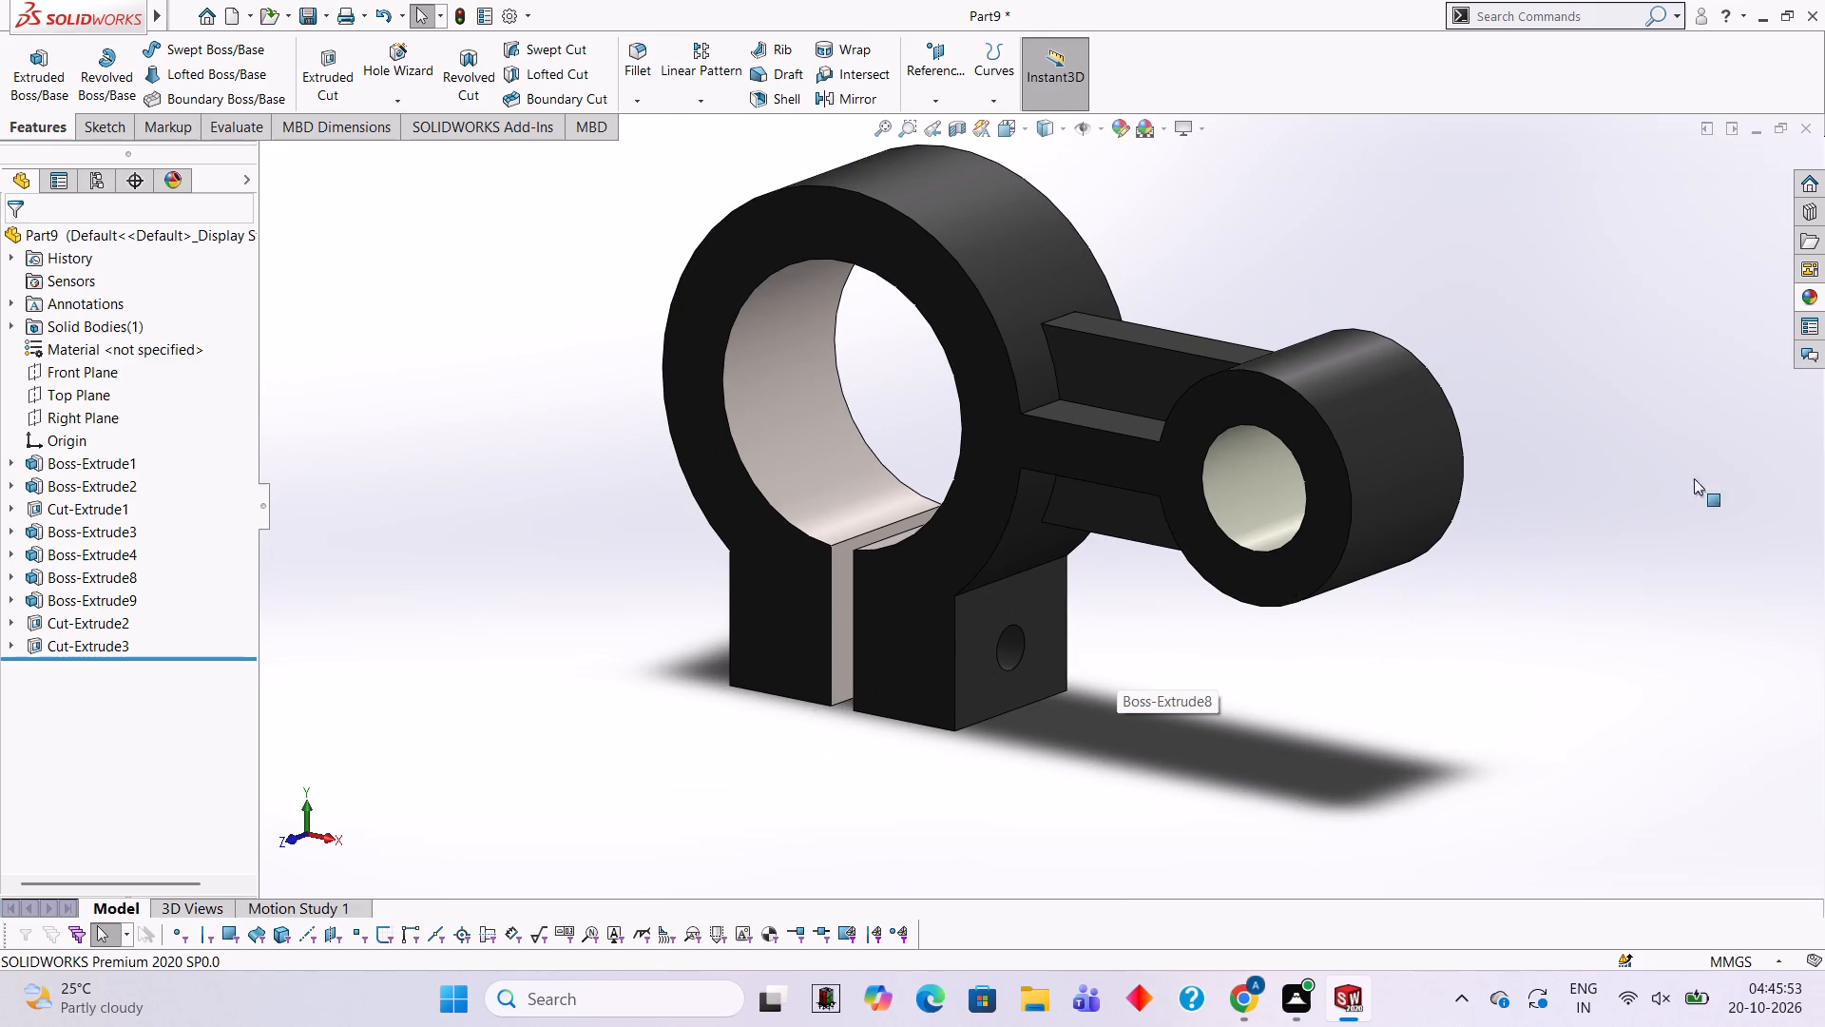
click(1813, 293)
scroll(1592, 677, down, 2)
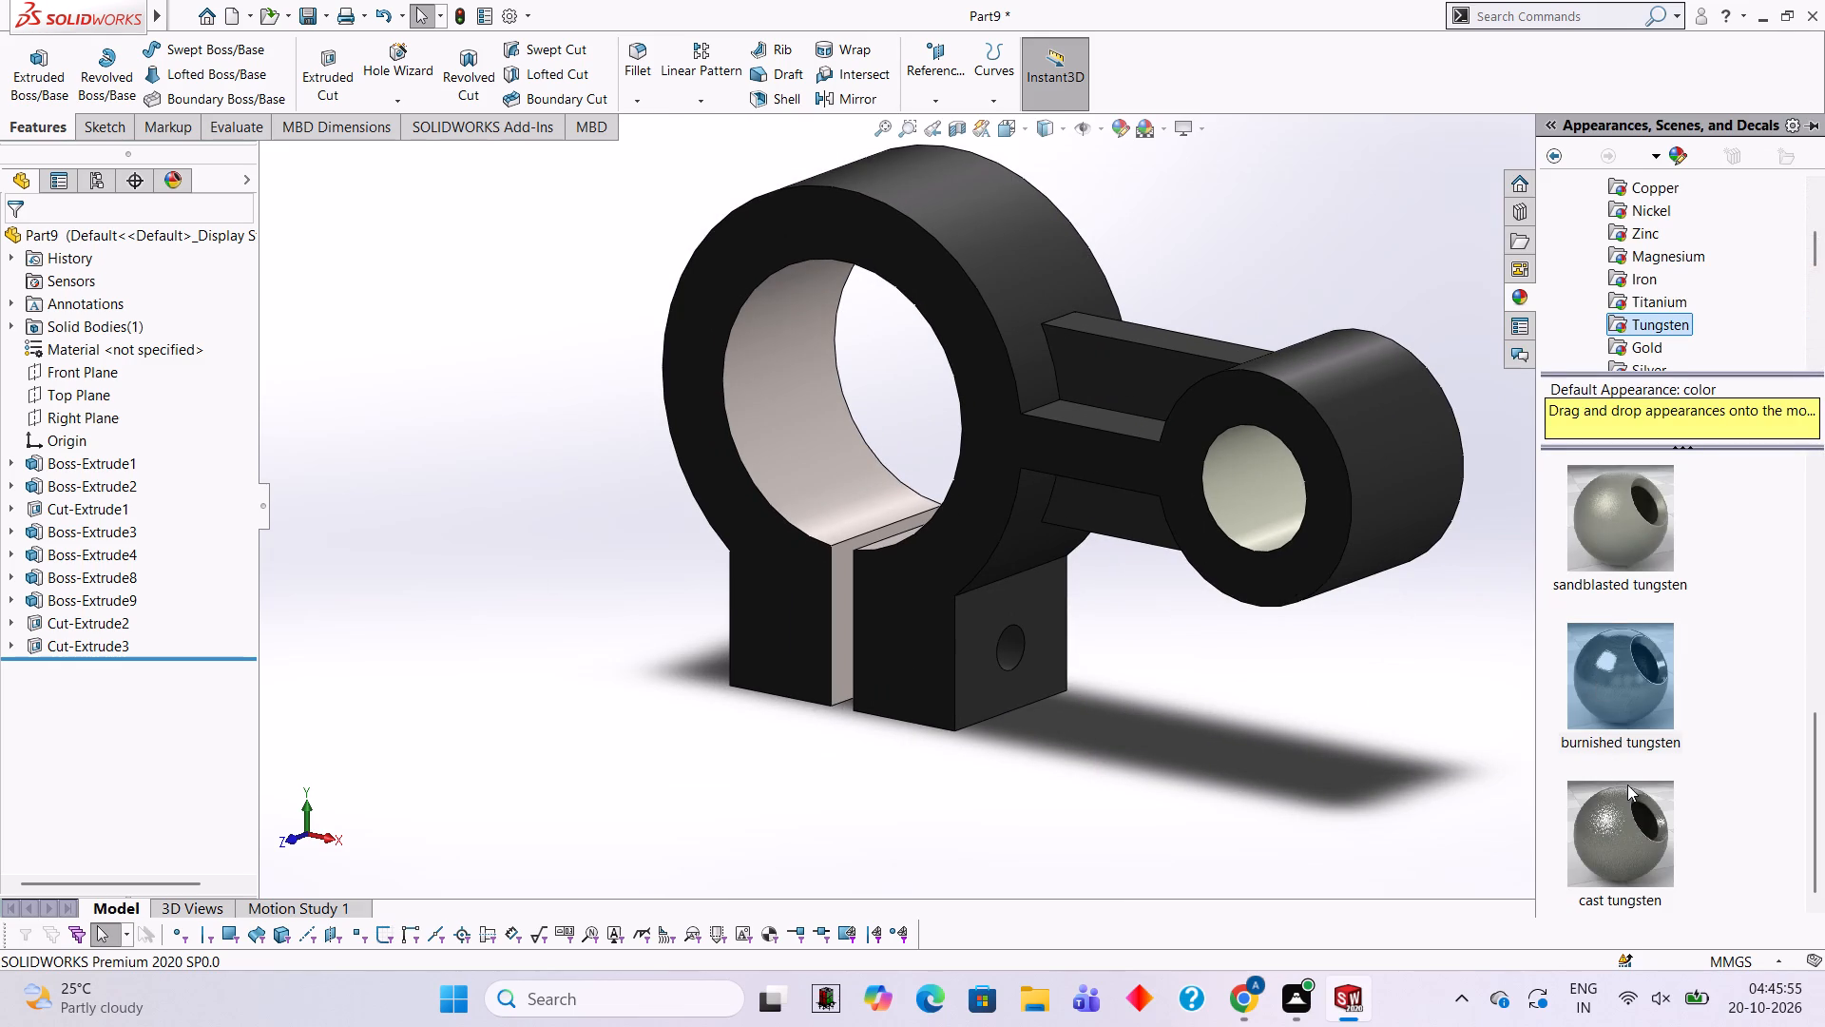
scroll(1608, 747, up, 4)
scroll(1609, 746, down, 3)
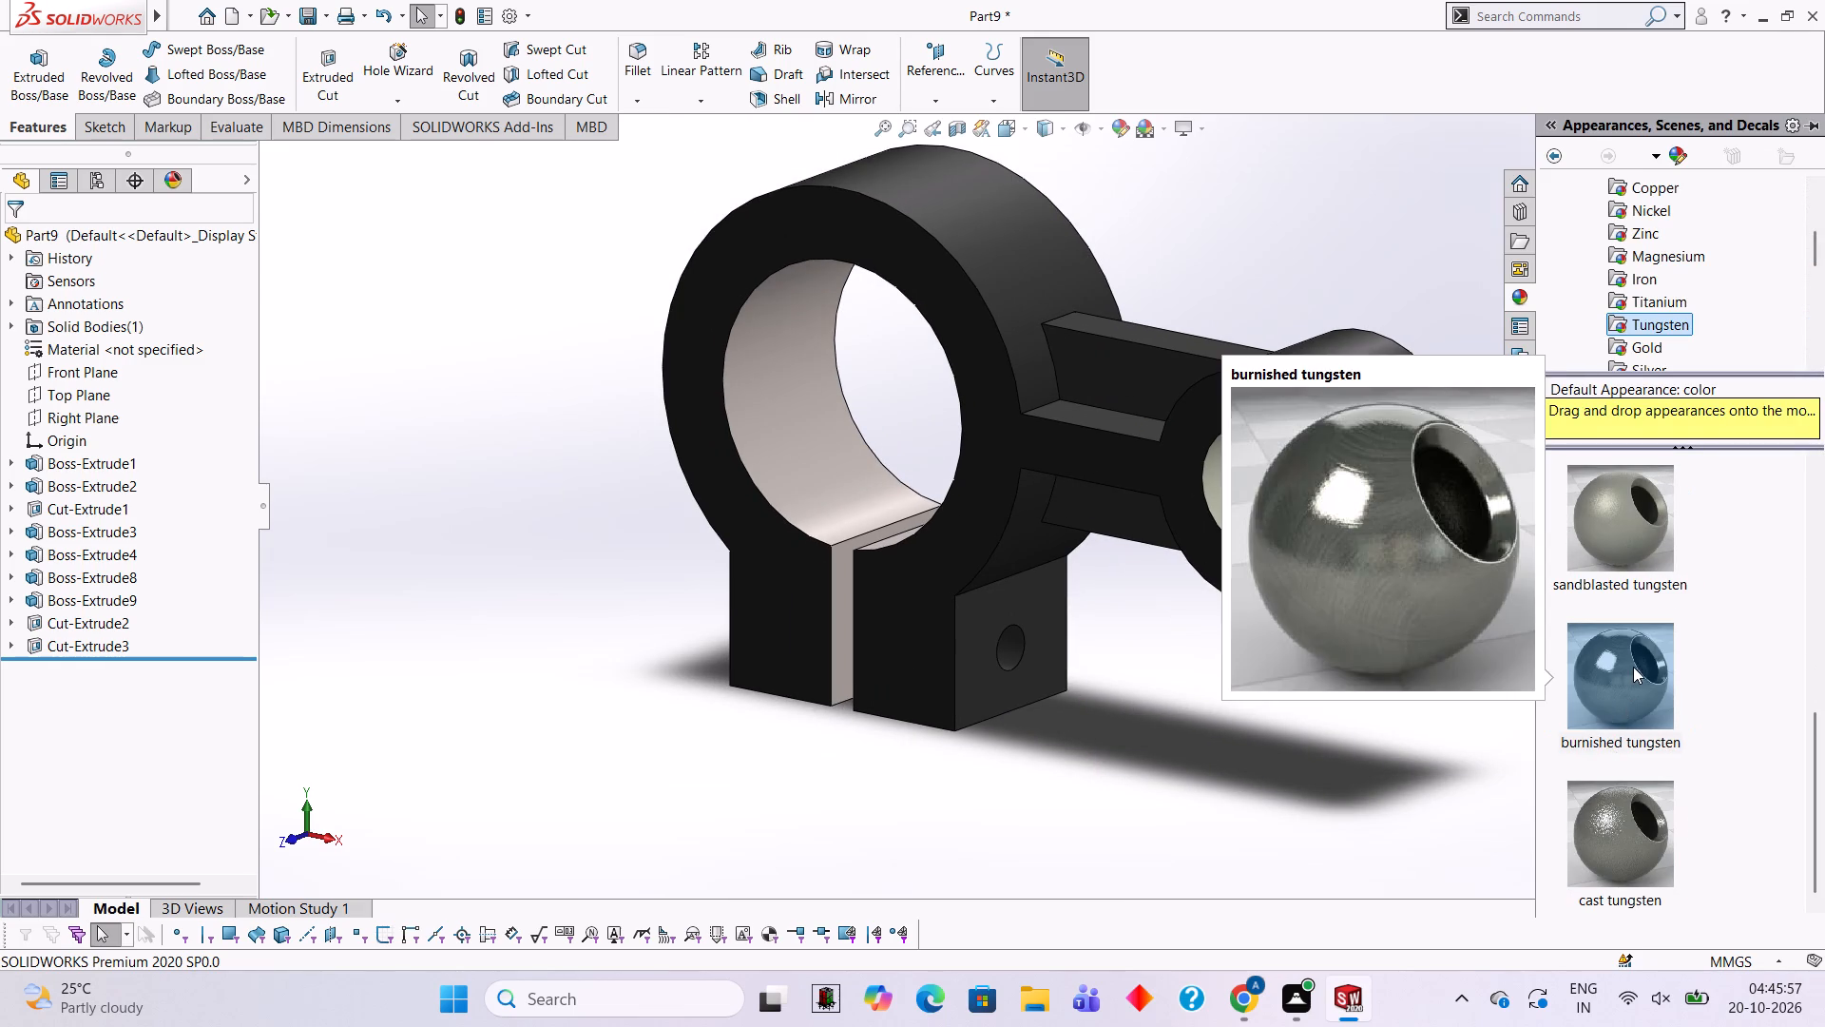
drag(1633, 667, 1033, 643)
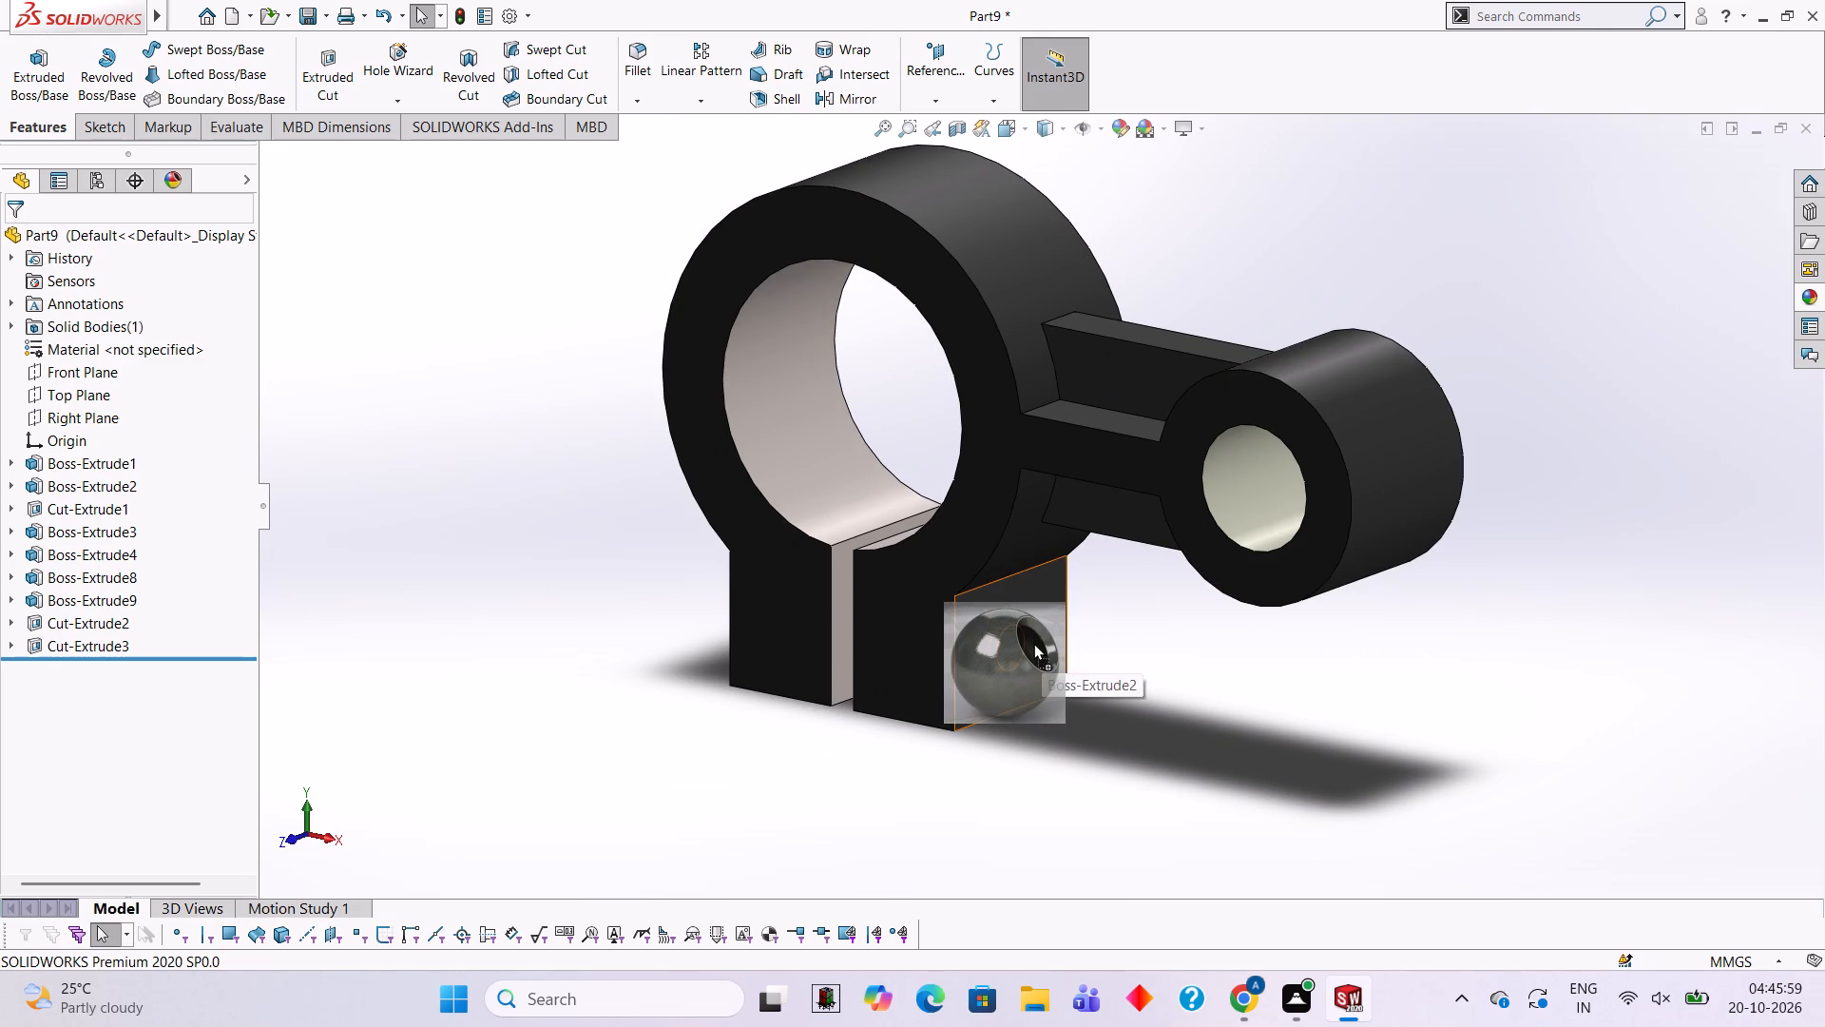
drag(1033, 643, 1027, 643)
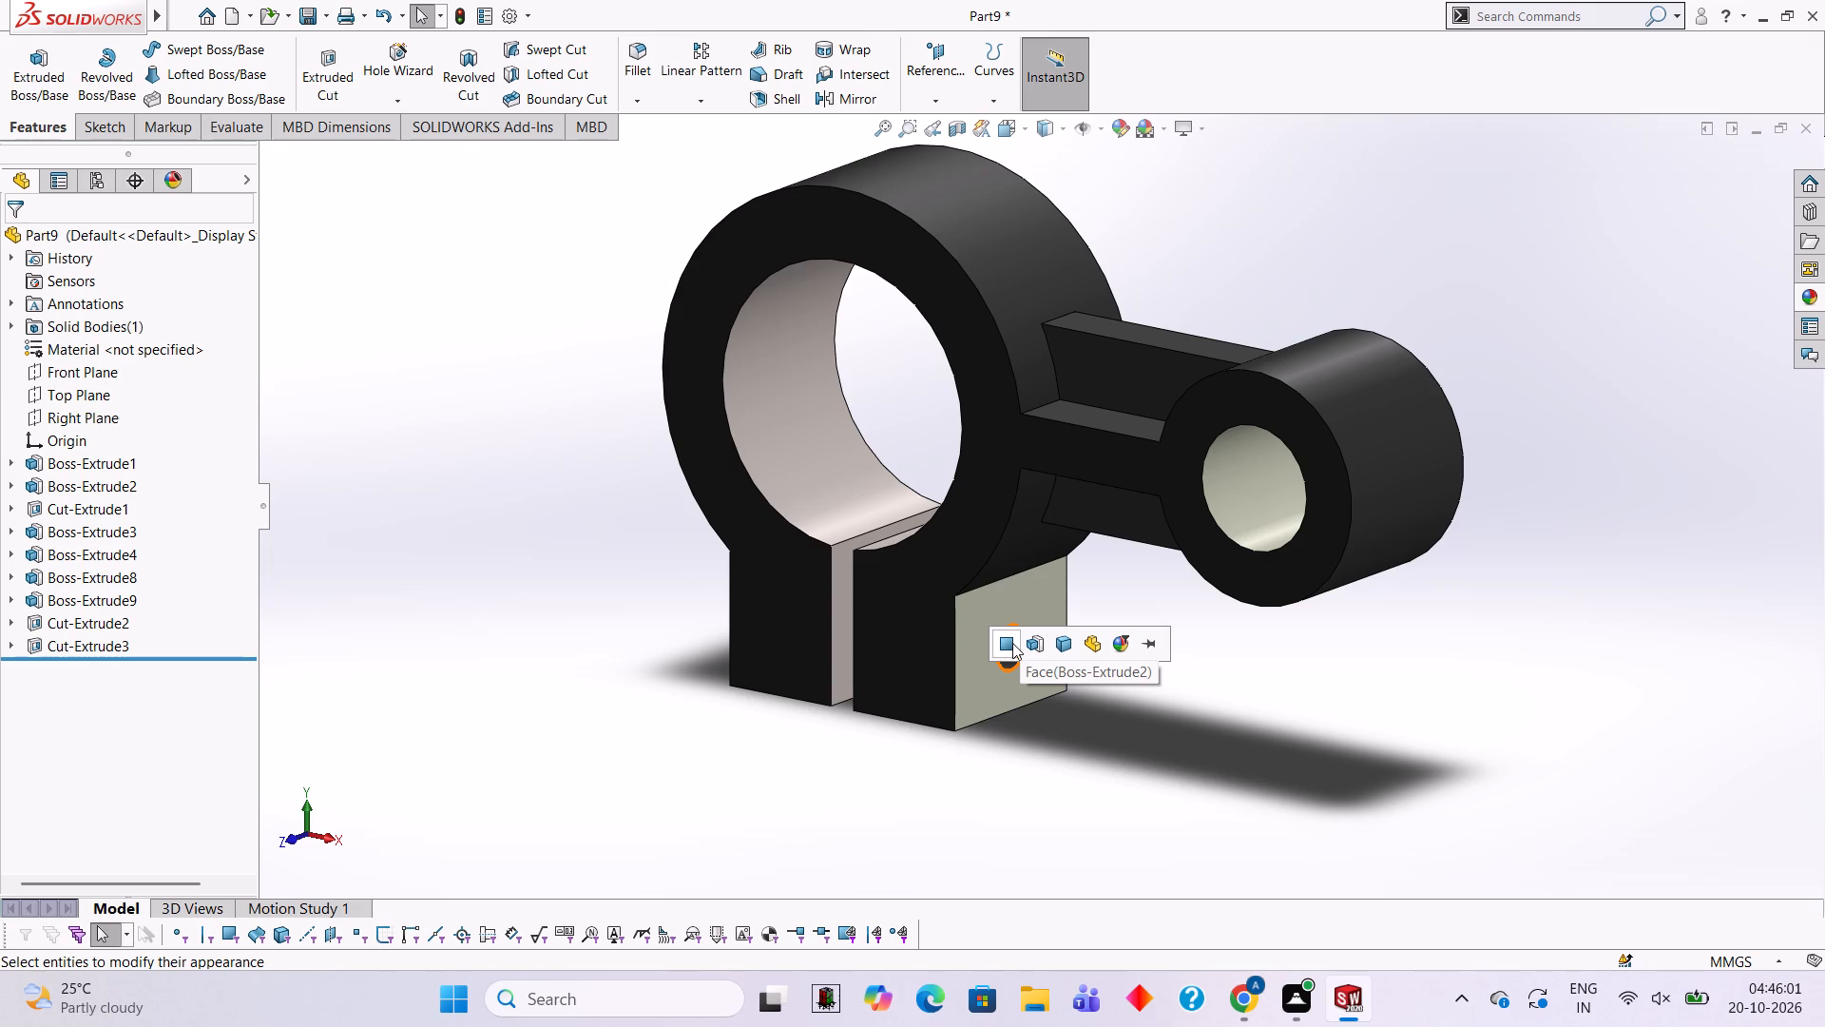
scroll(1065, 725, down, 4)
Apply the burnished tungsten appearance to the bolt hole through the clamp lugs.
scroll(951, 580, up, 3)
scroll(951, 580, down, 4)
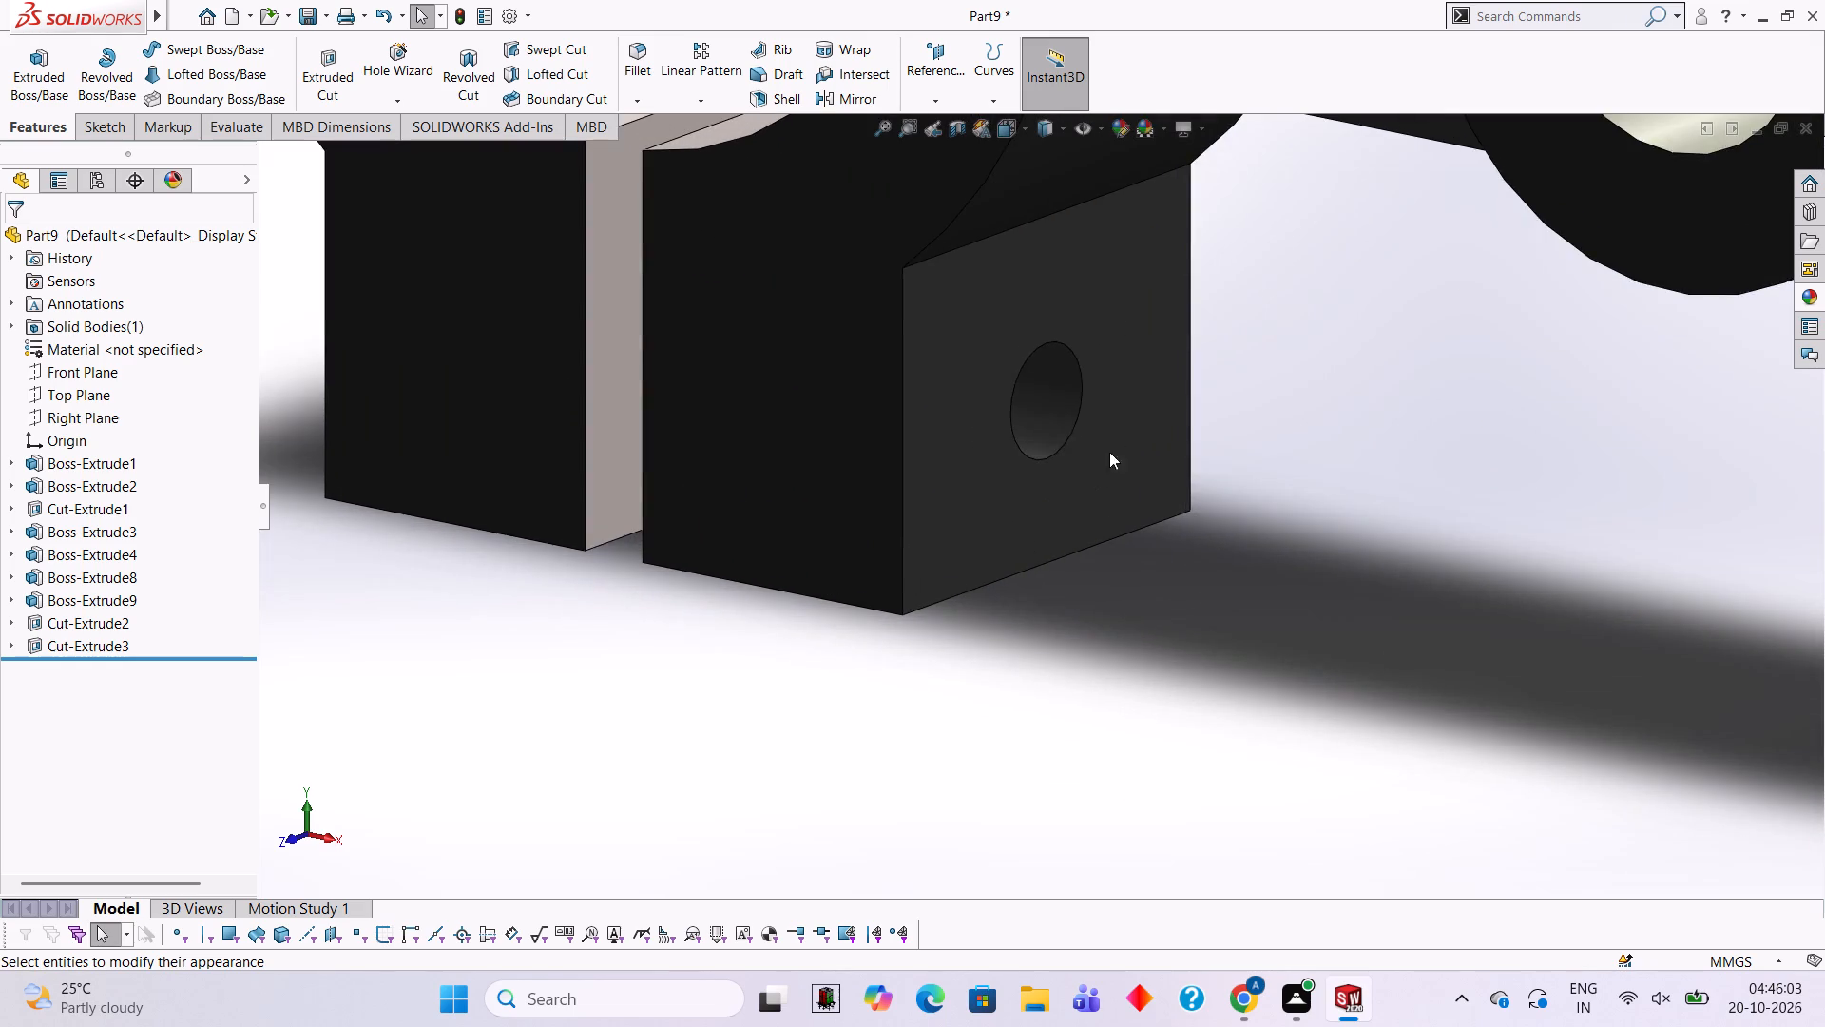
scroll(1164, 382, up, 2)
scroll(1174, 363, down, 2)
click(1794, 288)
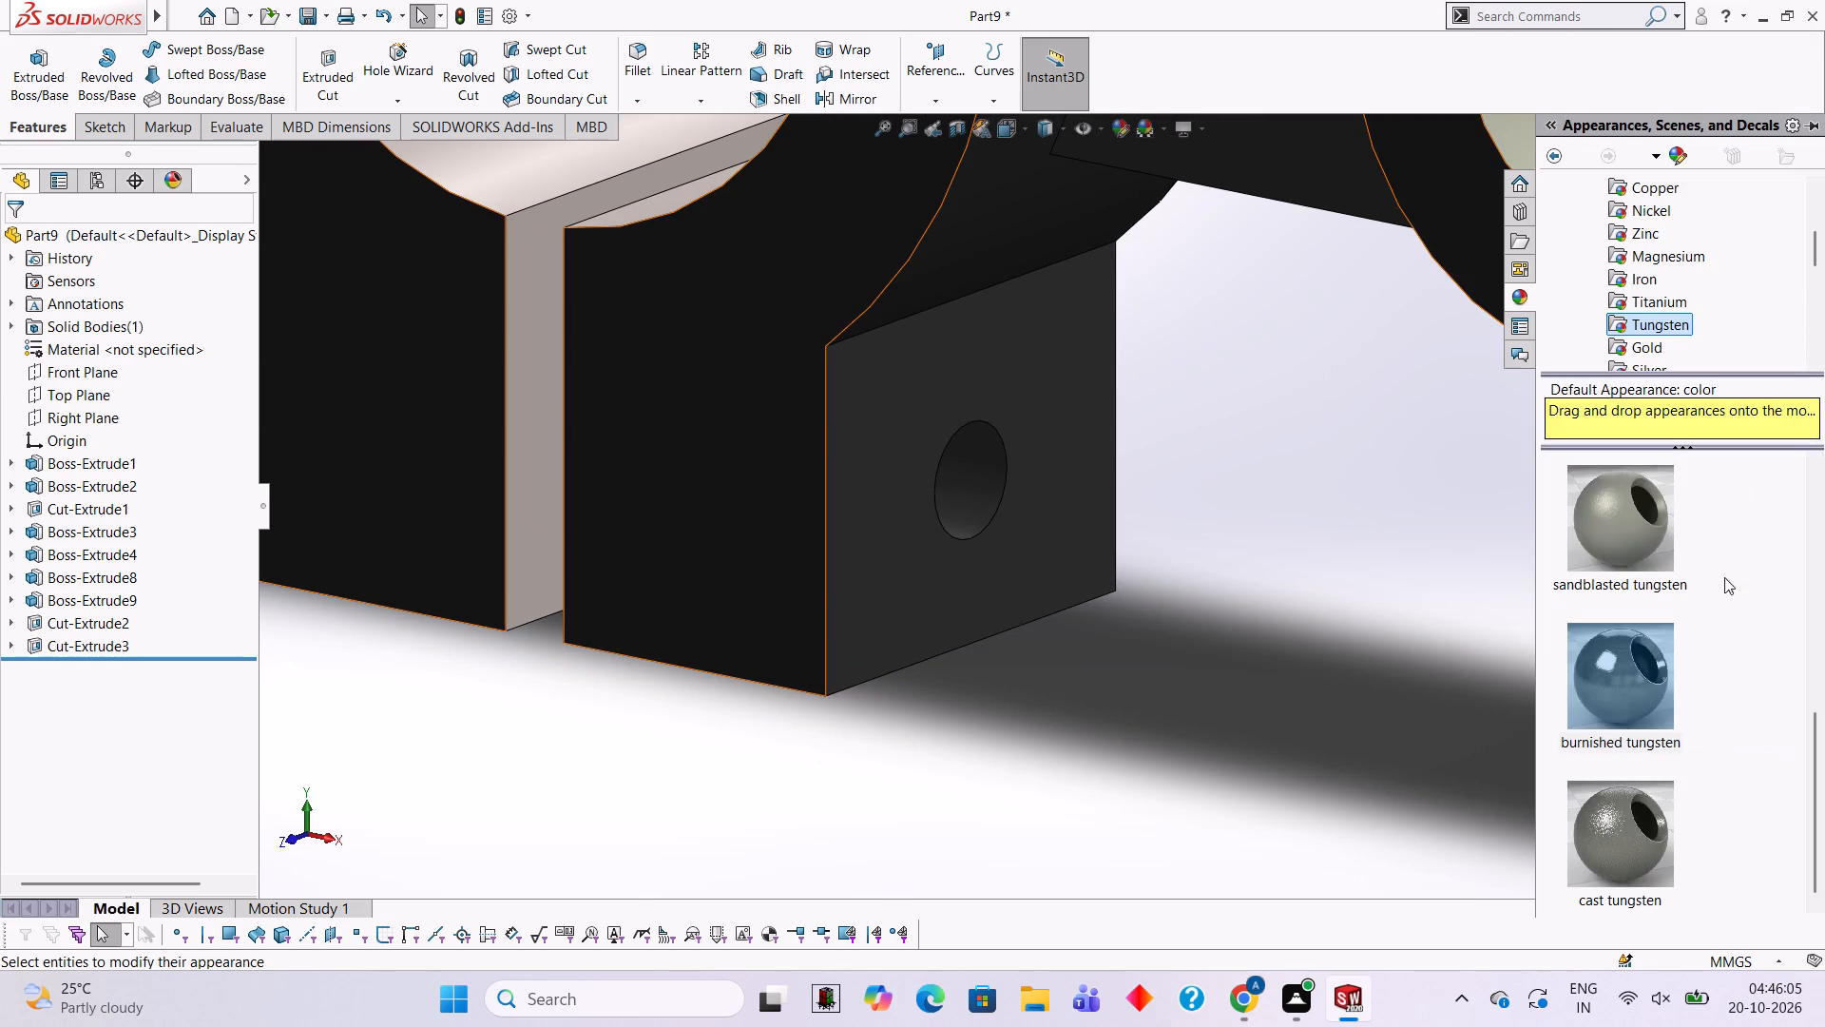
drag(1642, 678, 988, 515)
click(988, 515)
Examine the clamp from different angles, checking the finishes on the ring bore, slot, cylinder bore and bolt hole.
scroll(988, 515, up, 5)
middle_click(1131, 480)
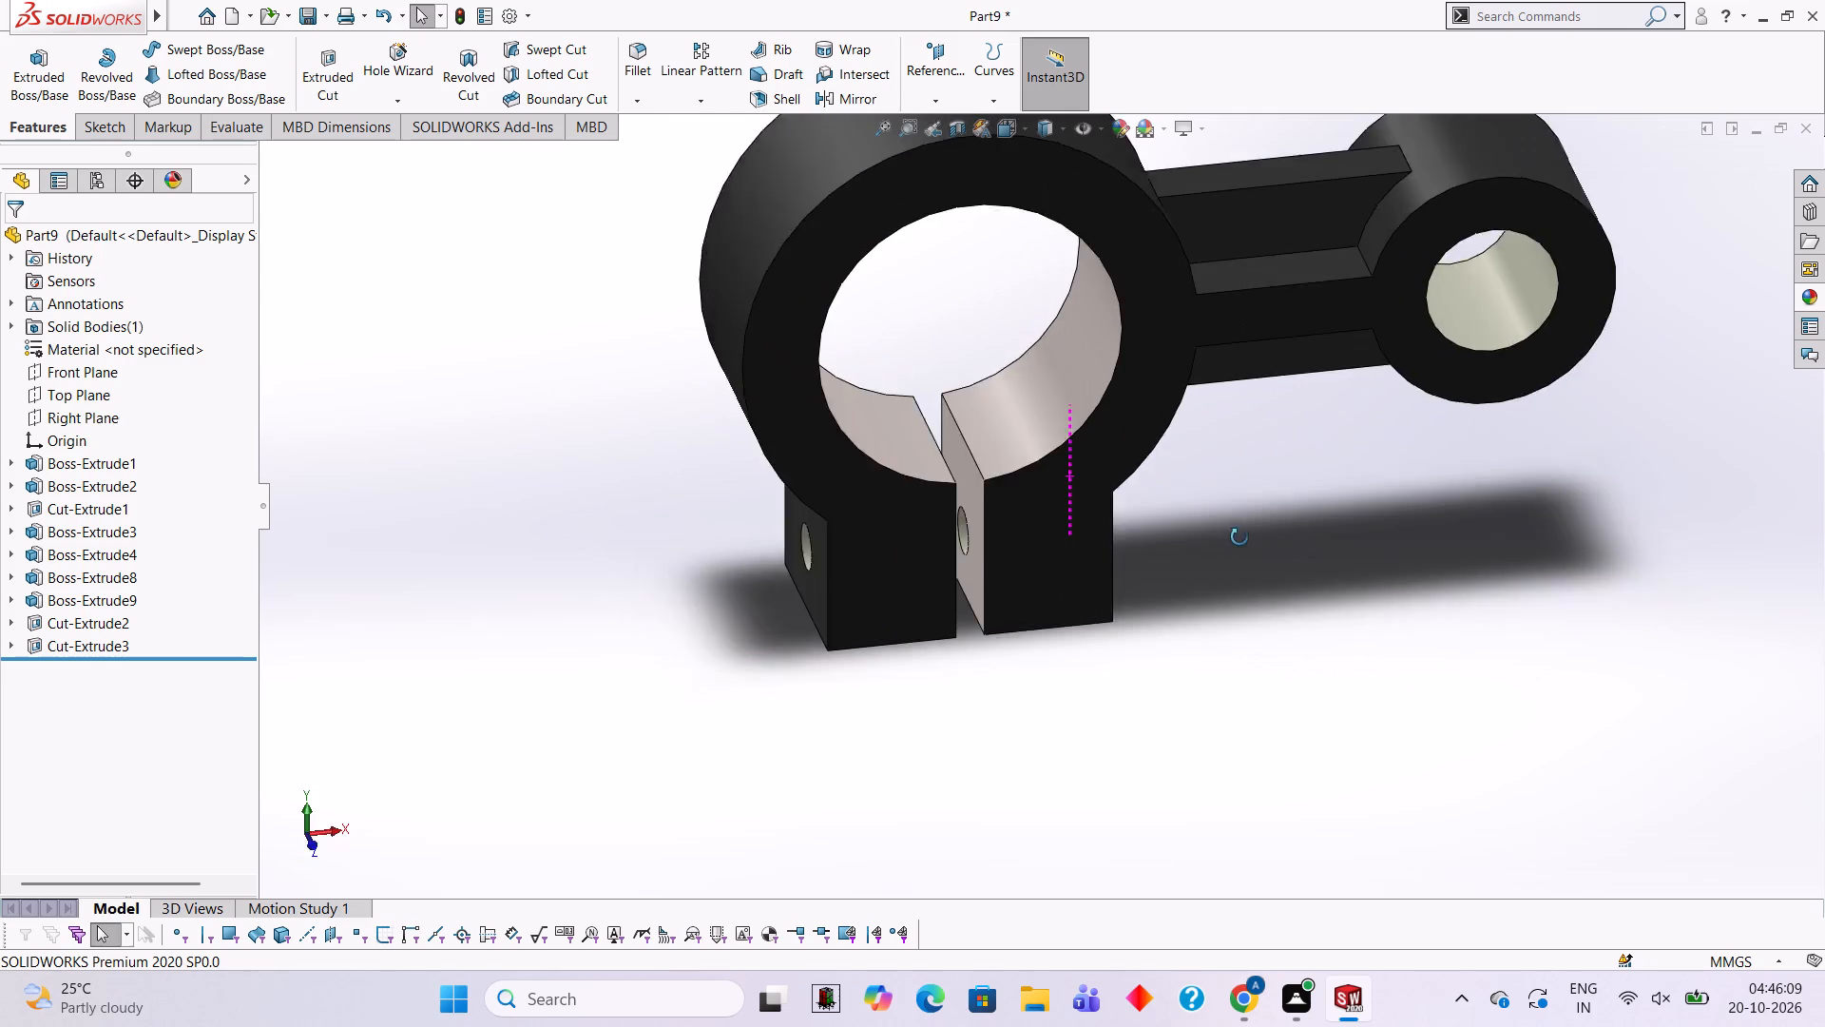
scroll(1136, 476, up, 3)
scroll(1077, 464, down, 2)
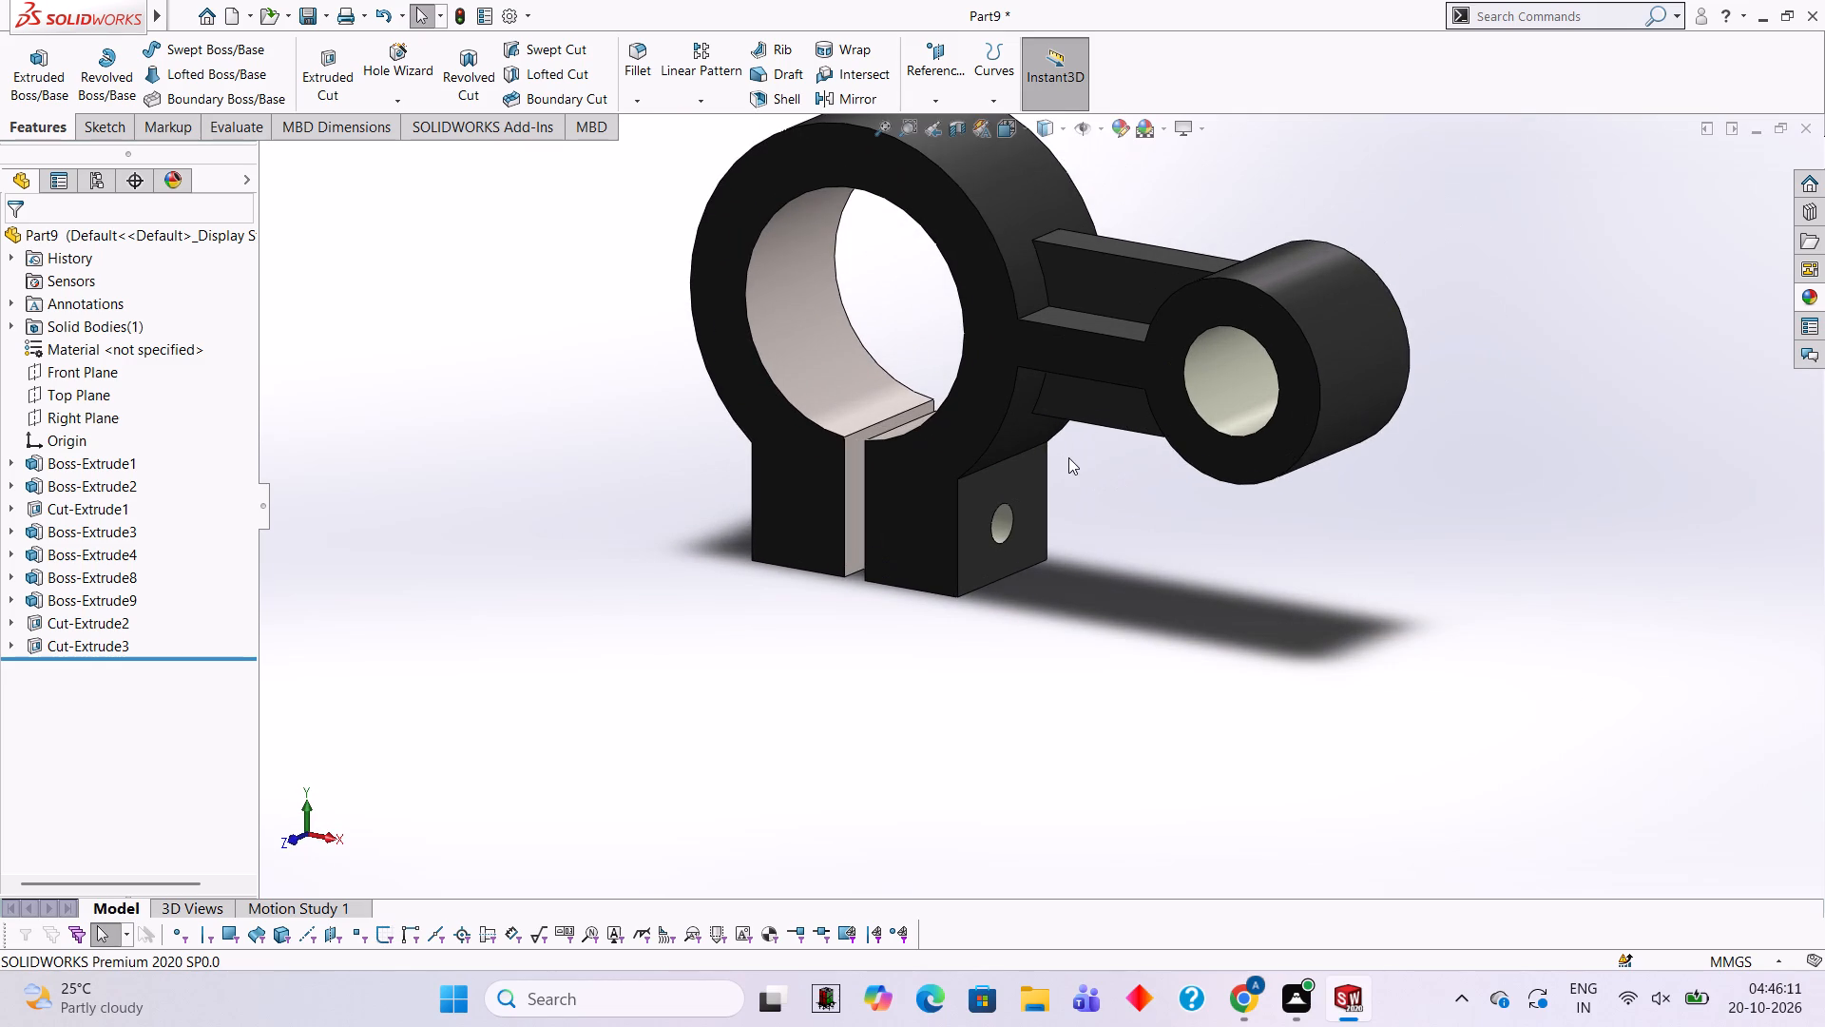
scroll(1066, 416, up, 5)
scroll(1066, 416, down, 4)
scroll(1044, 543, up, 1)
scroll(1044, 543, down, 2)
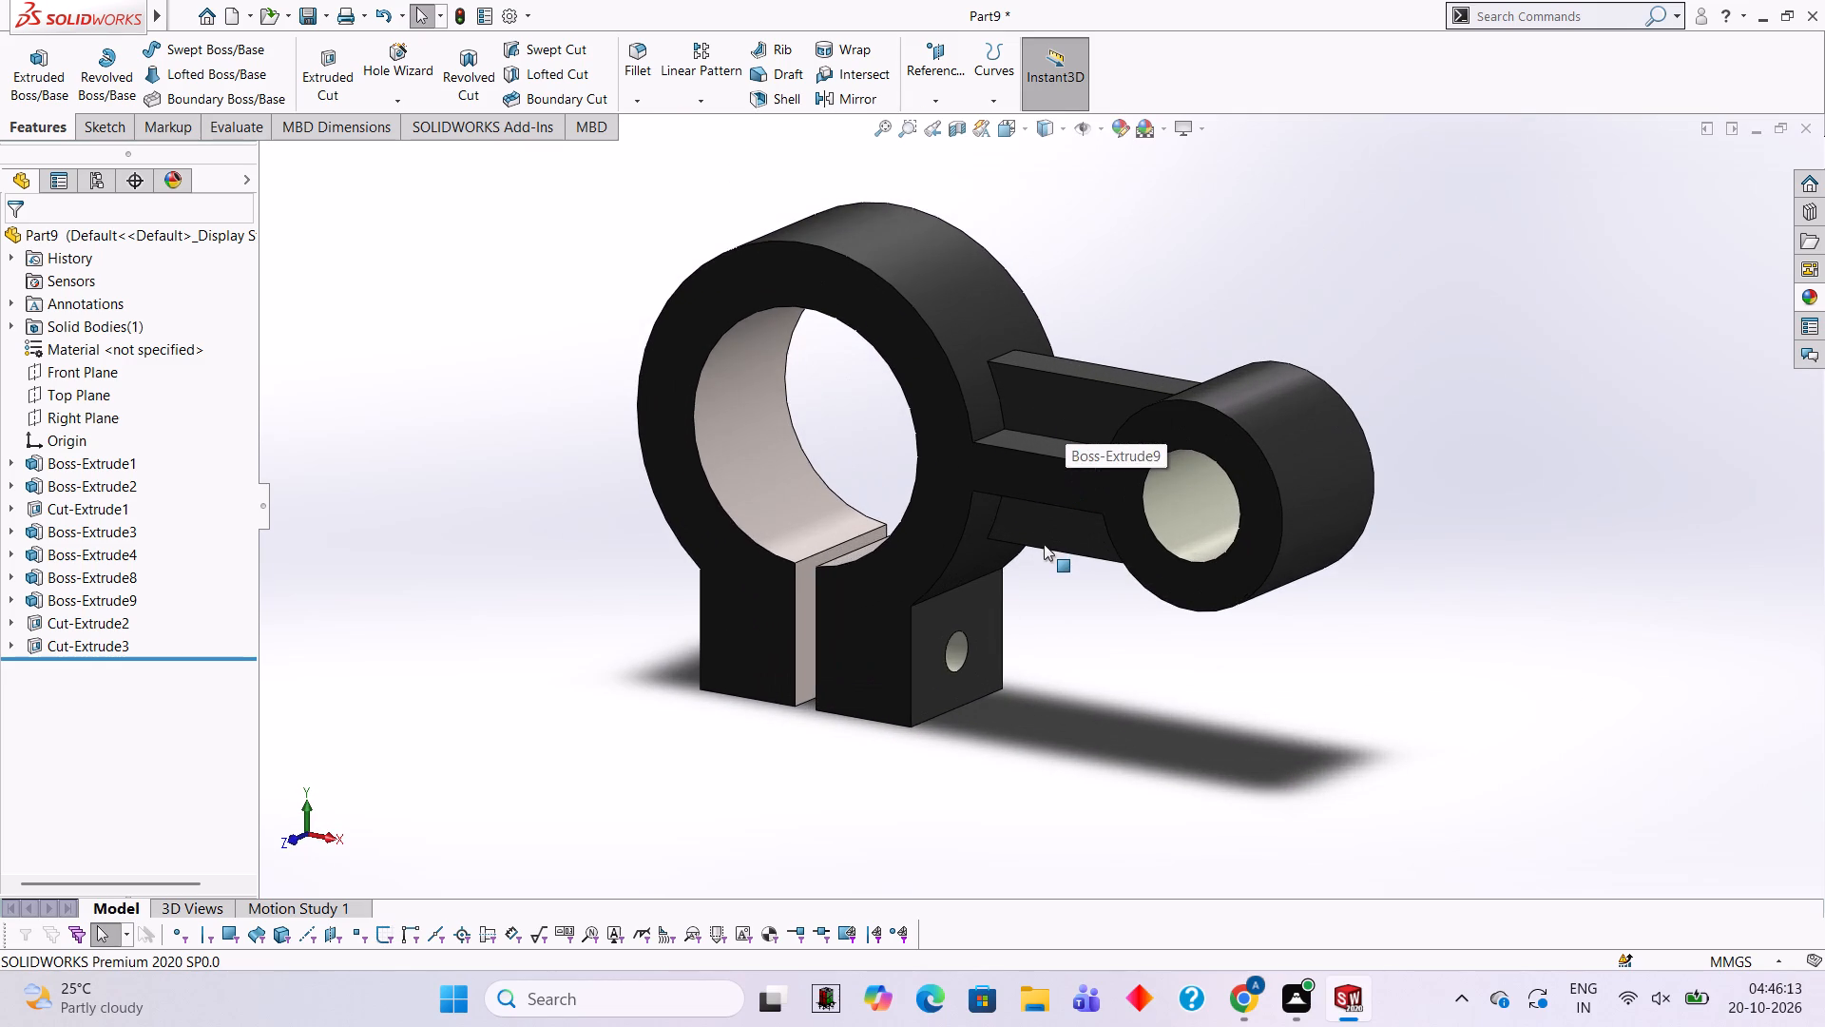
scroll(990, 432, up, 1)
scroll(990, 432, down, 1)
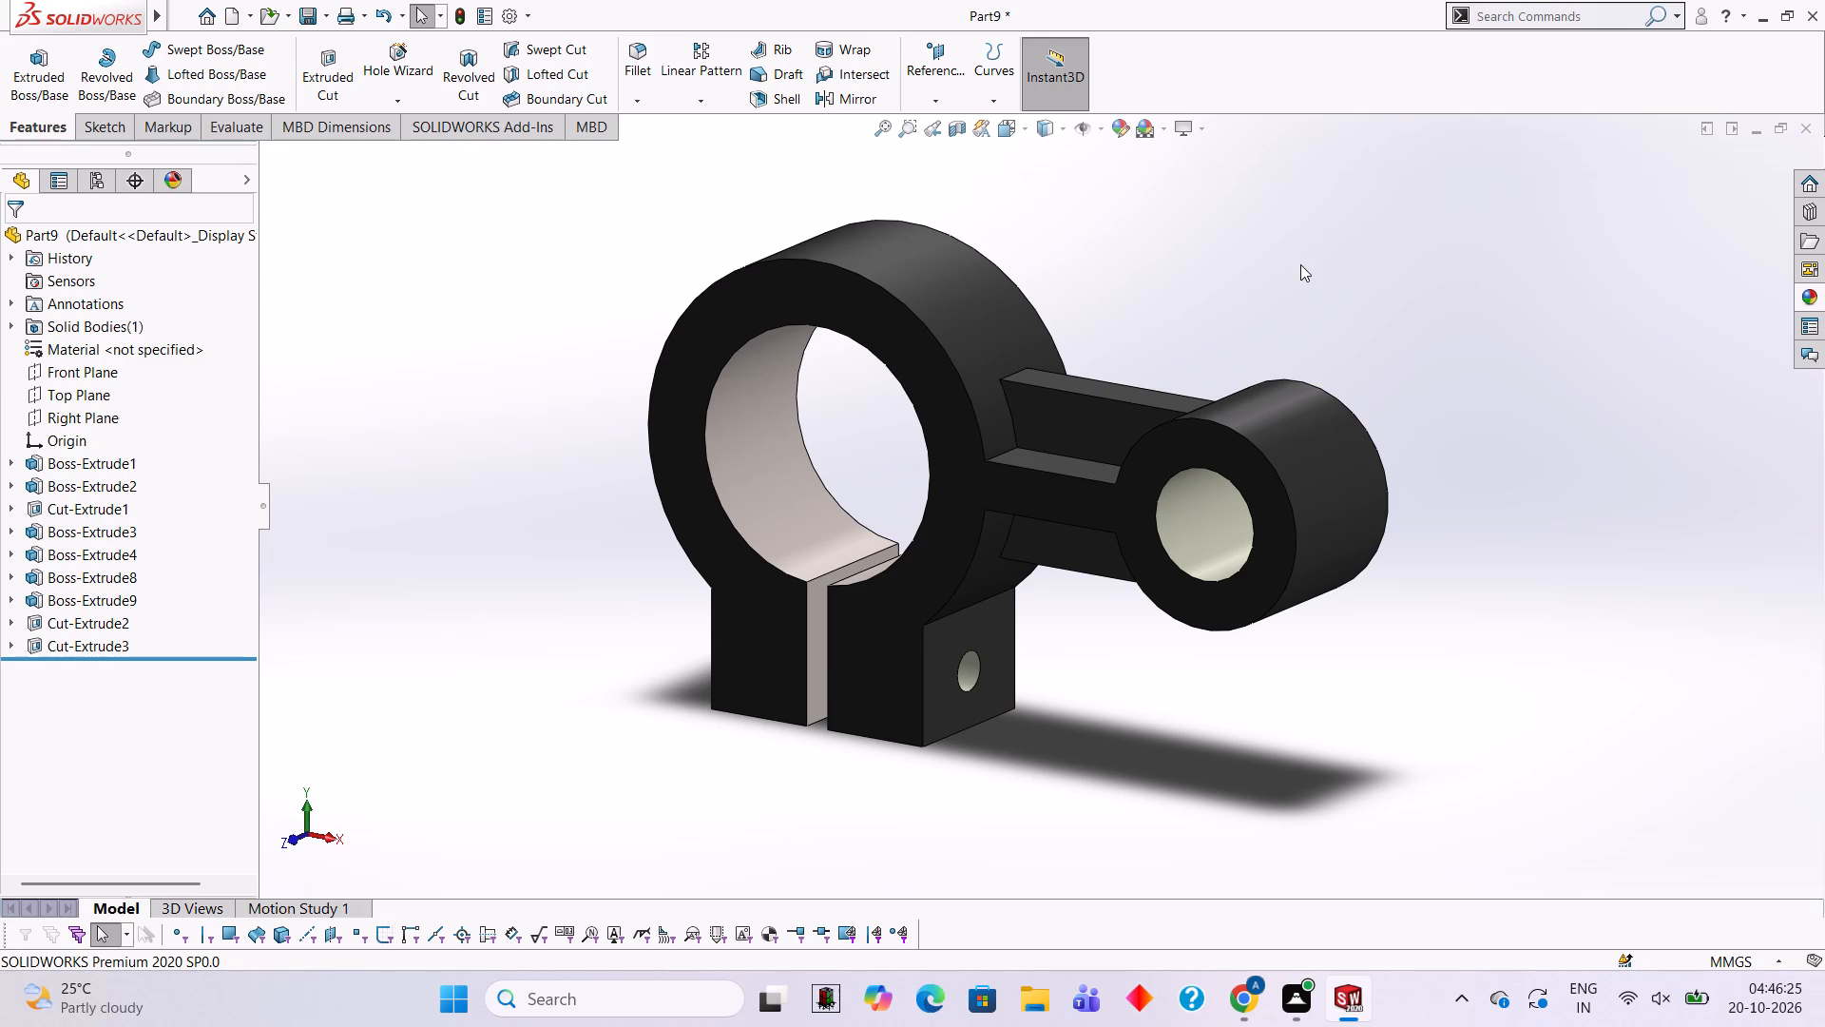
Save the part in the Documents folder as CLAMP CONNECTOR.
key(ctrl+s)
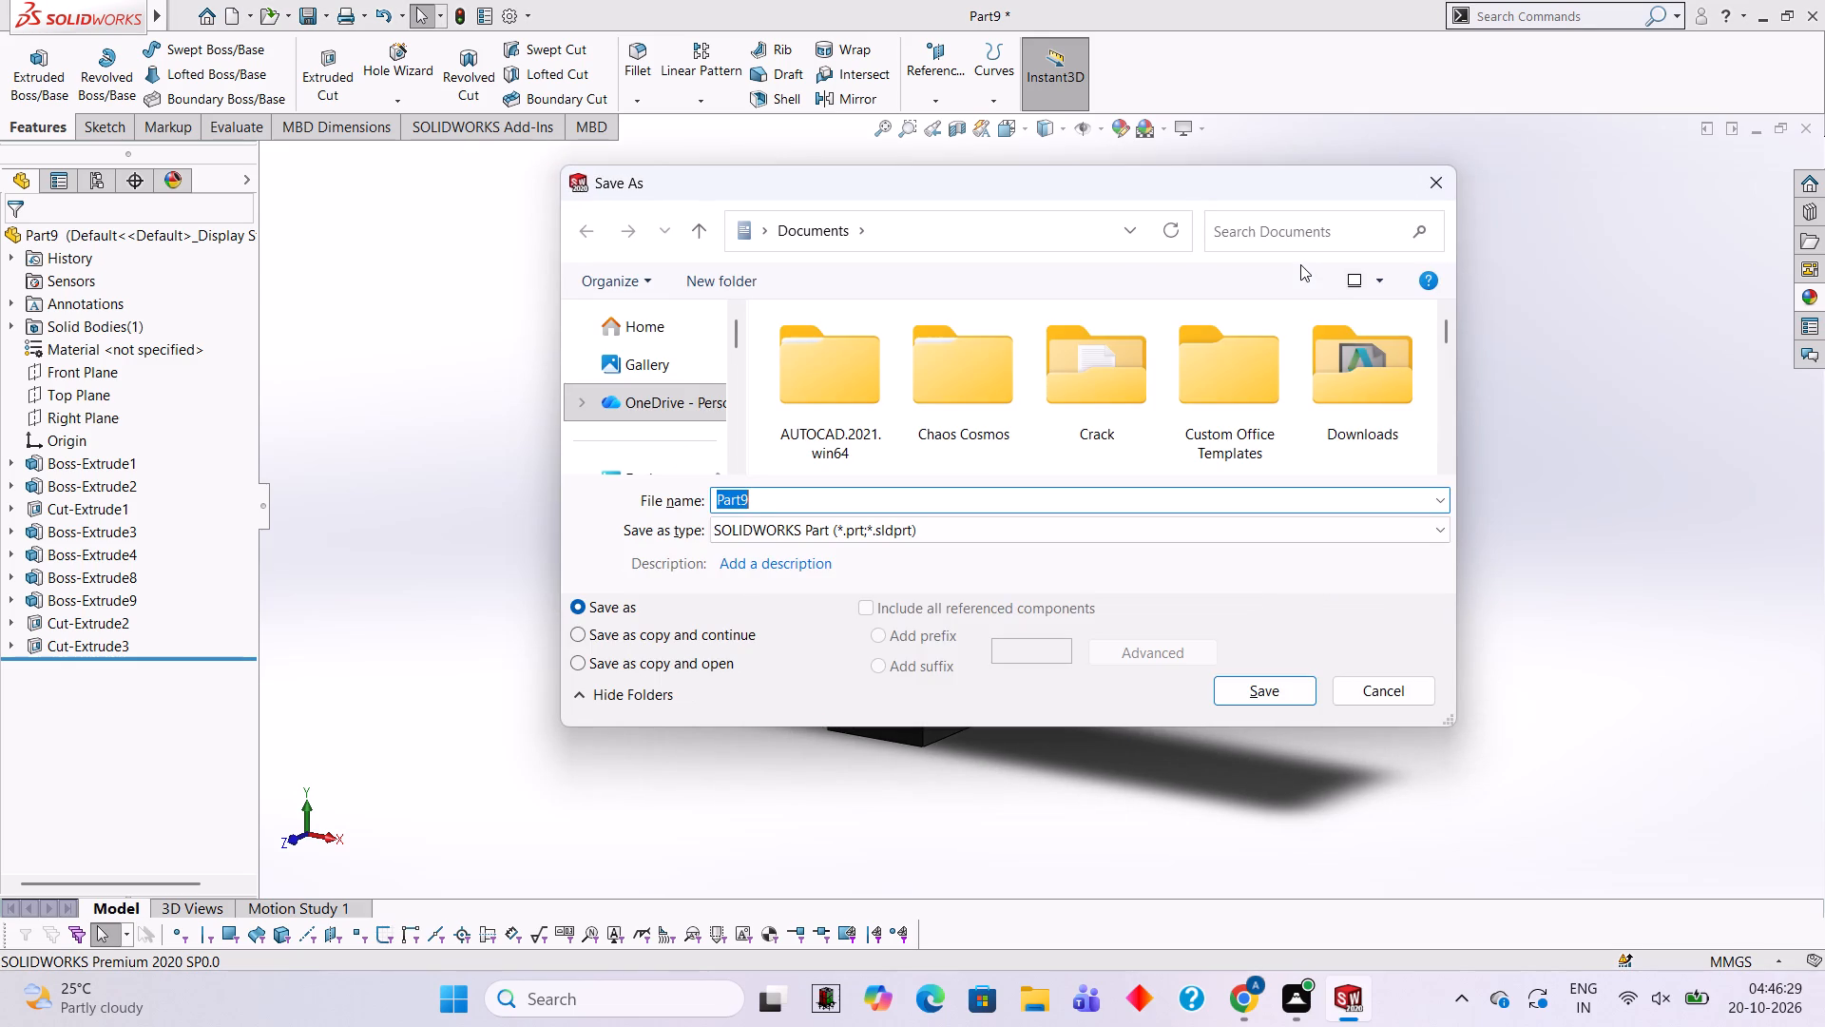
text(CLAMP)
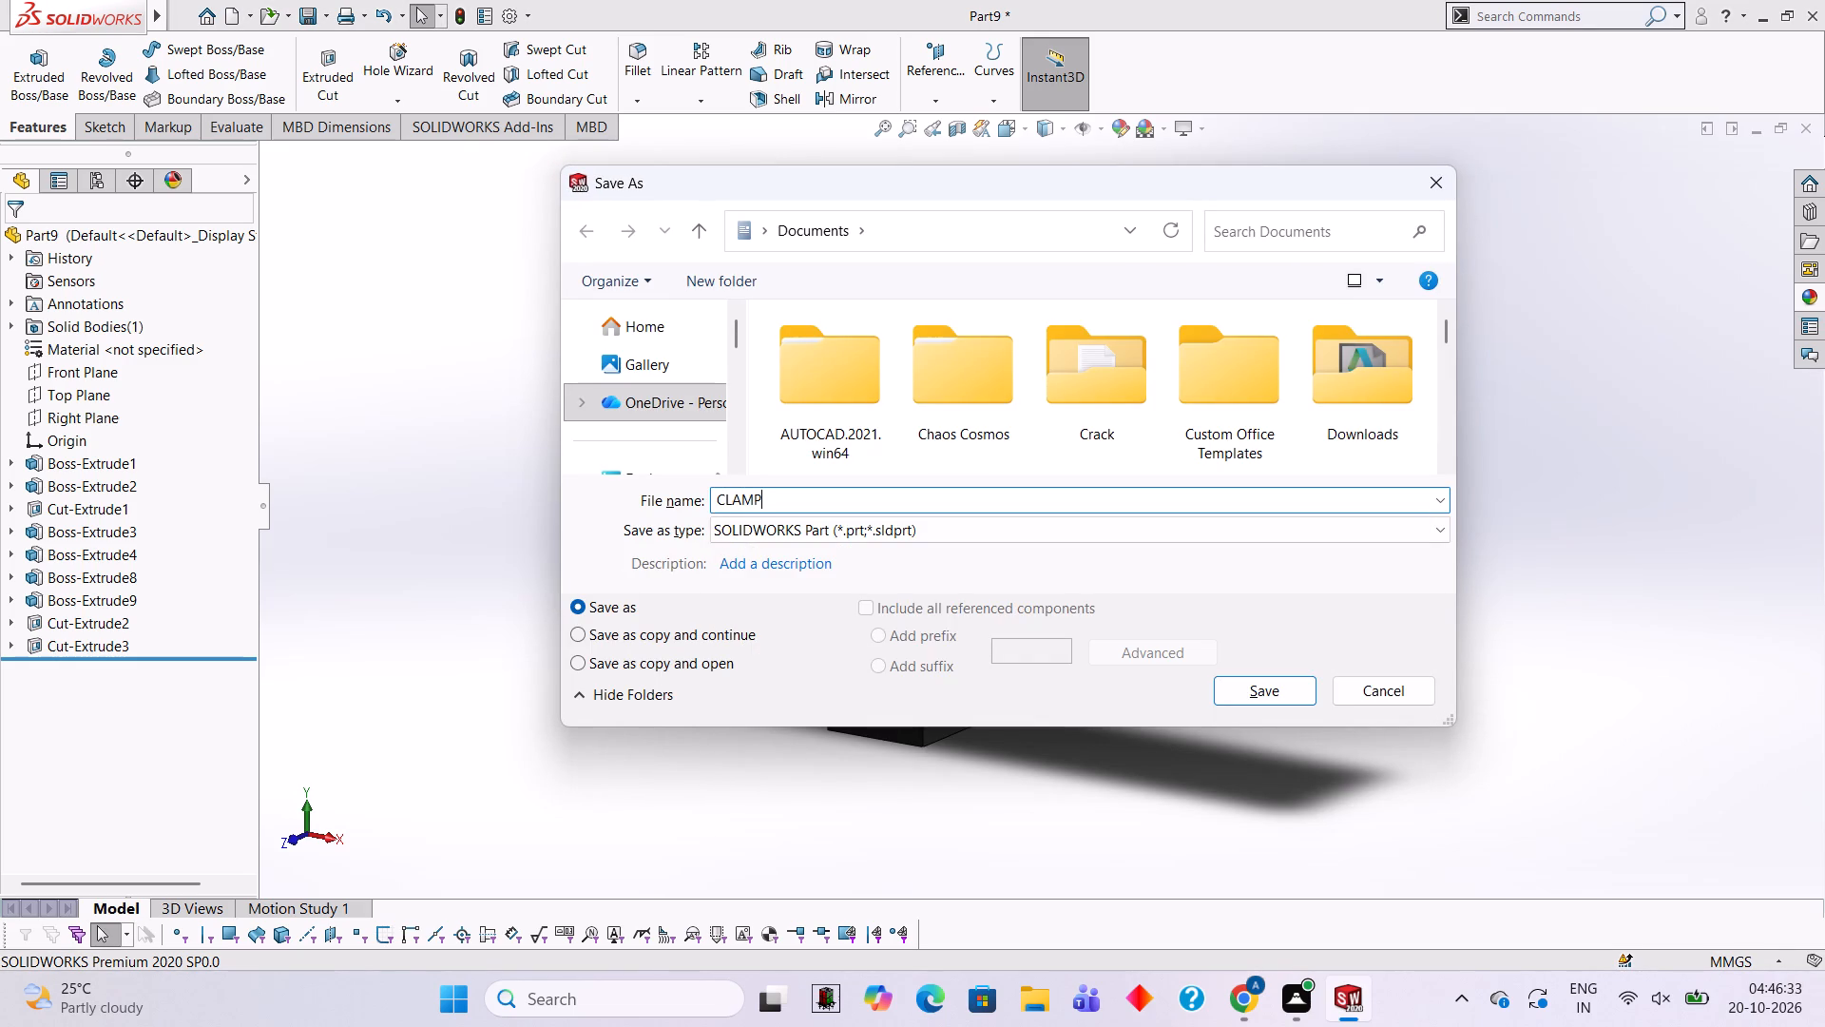
key(space)
key(c)
key(o)
text(NNECT)
key(o)
key(r)
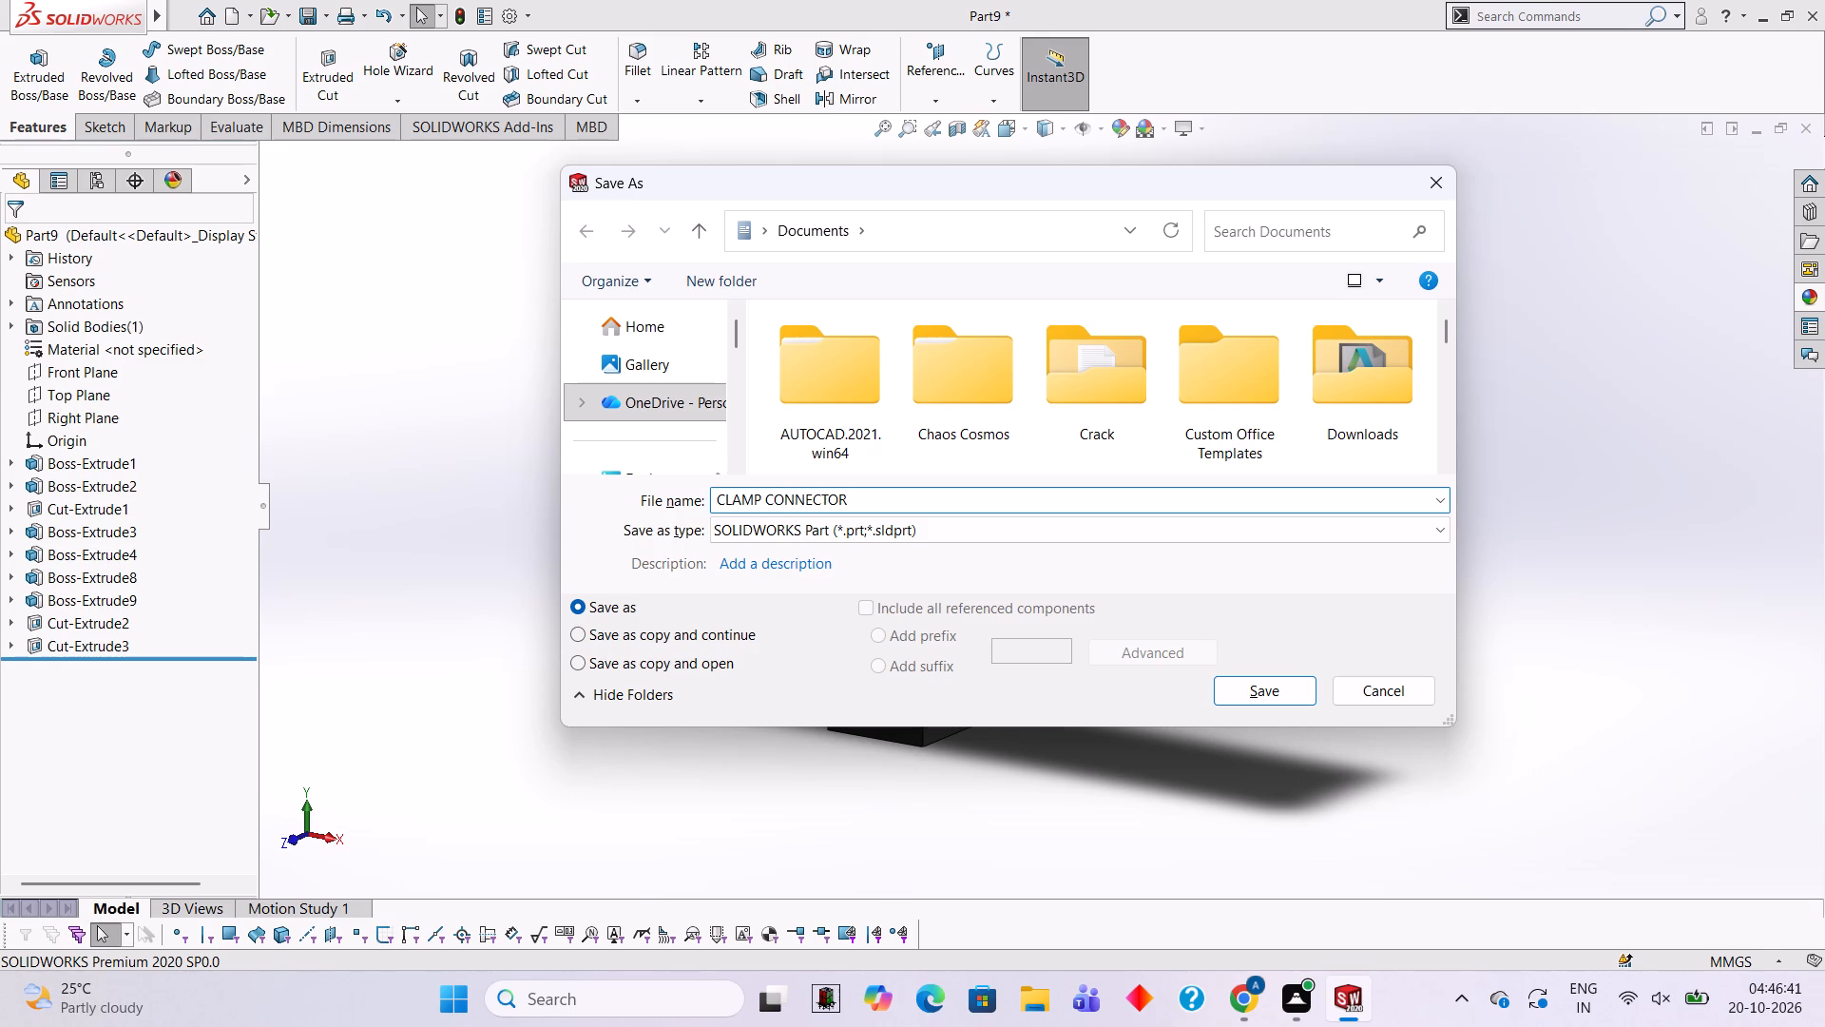
key(Return)
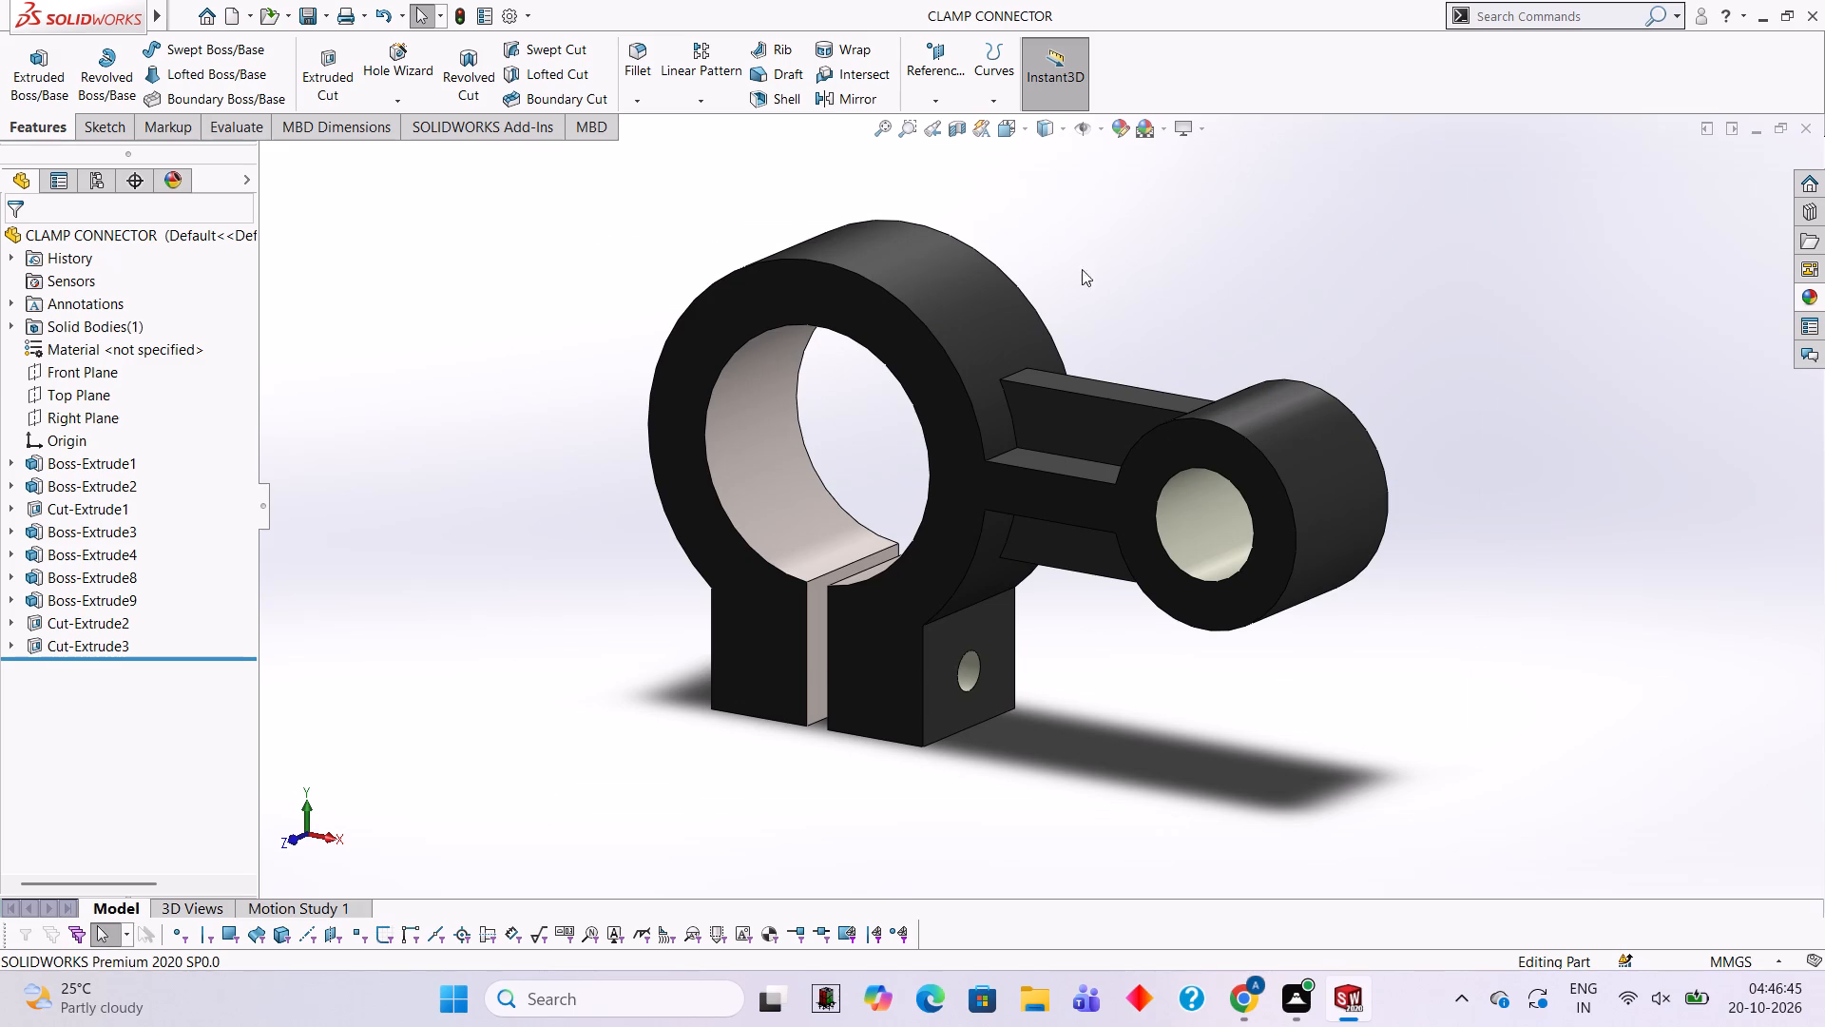
Export the model to the Documents folder as a PDF named CLAMP CONNECTOR.
click(323, 5)
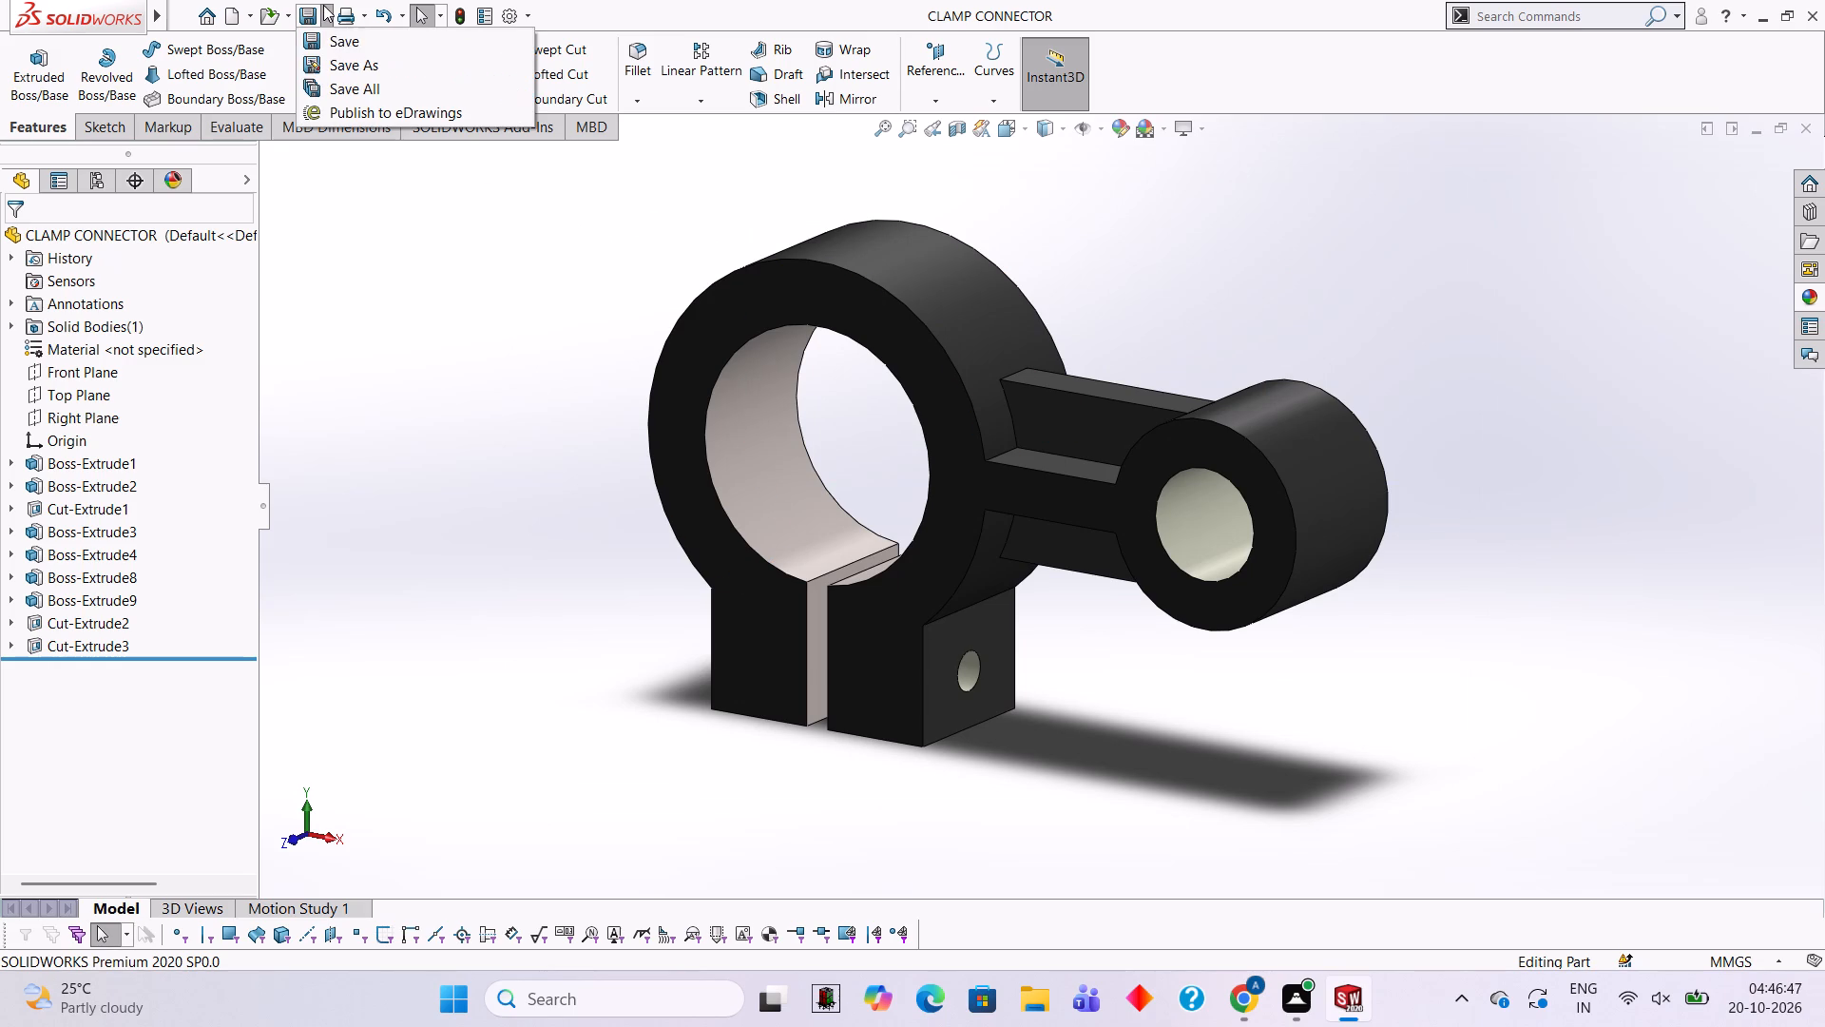
click(364, 59)
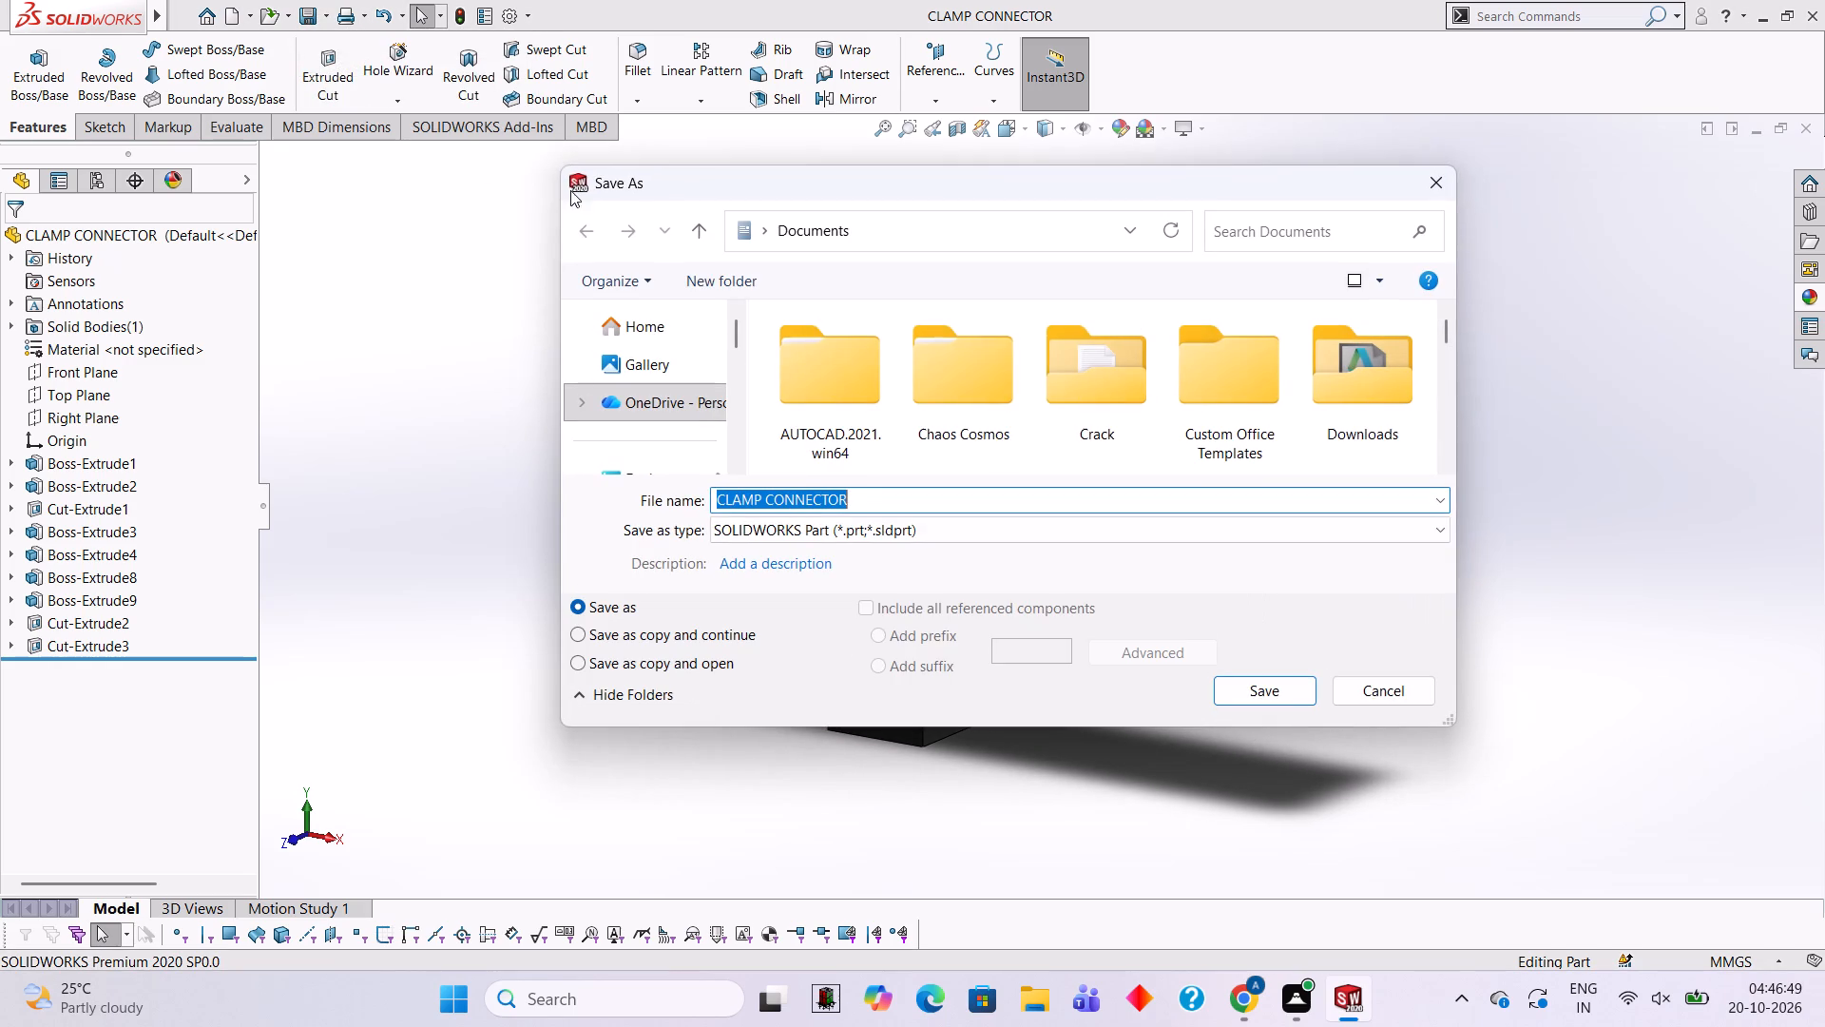
click(986, 534)
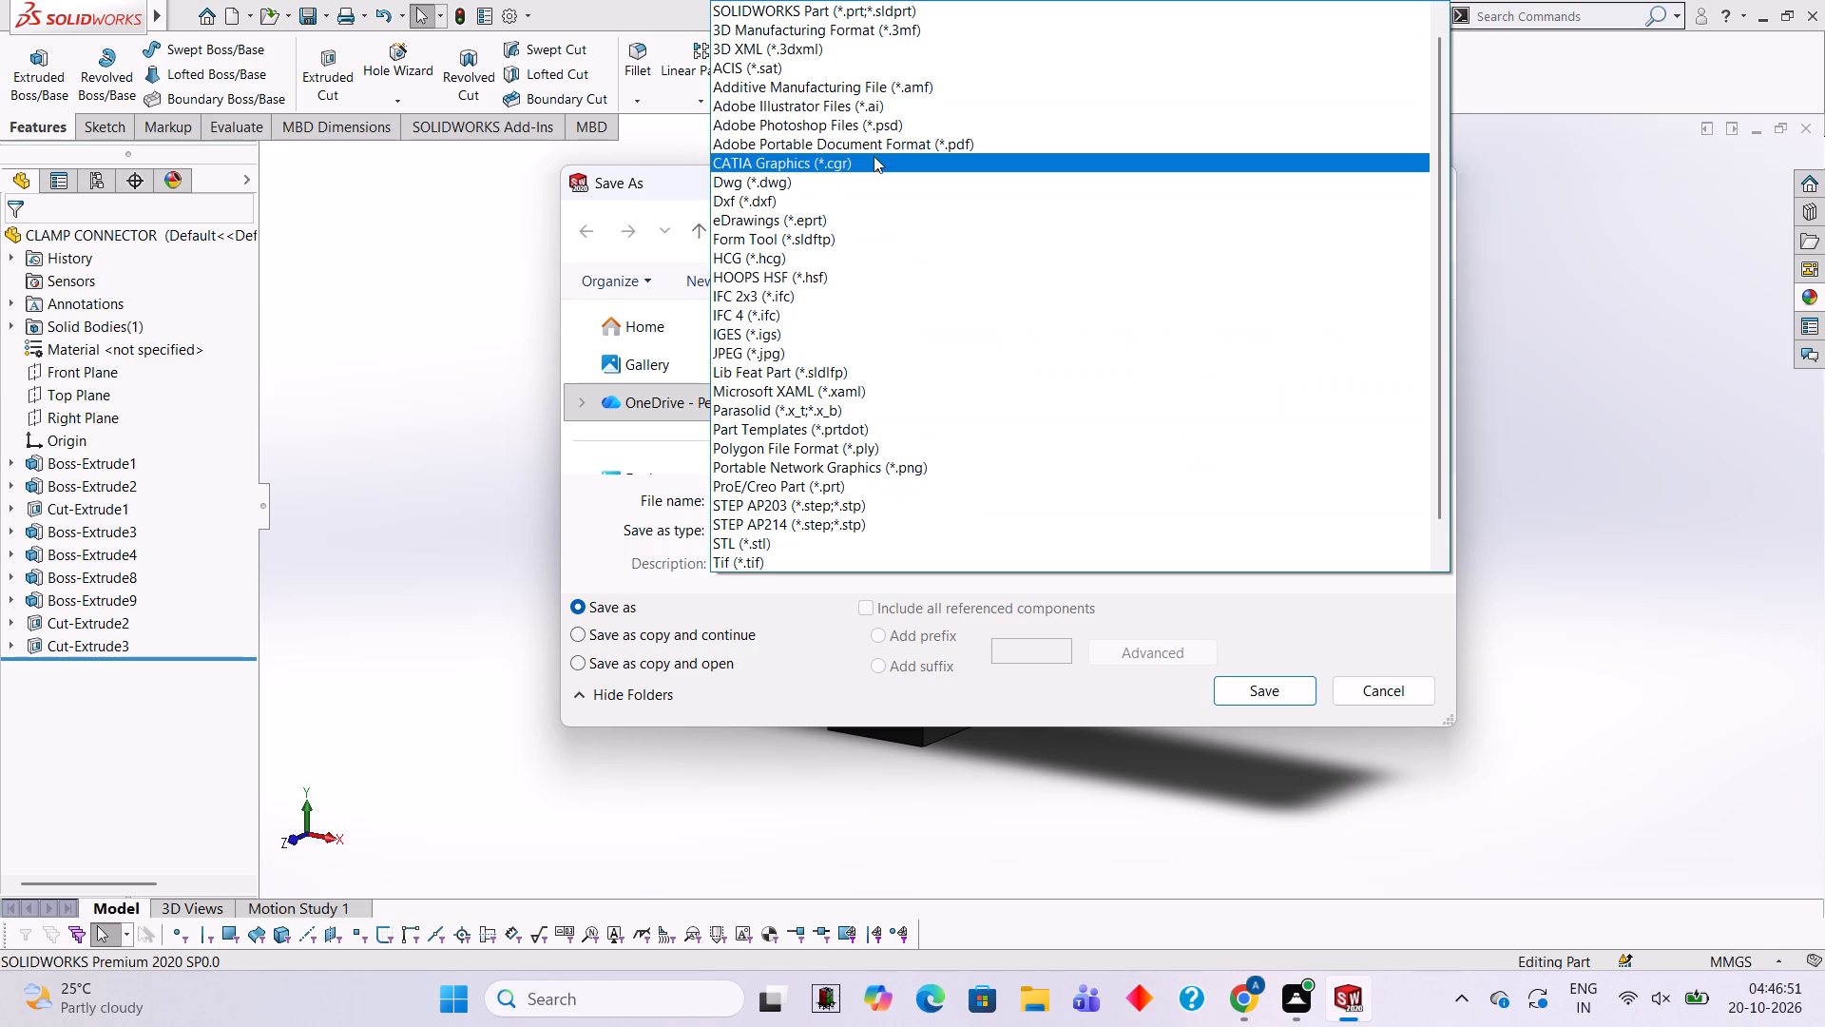
click(872, 146)
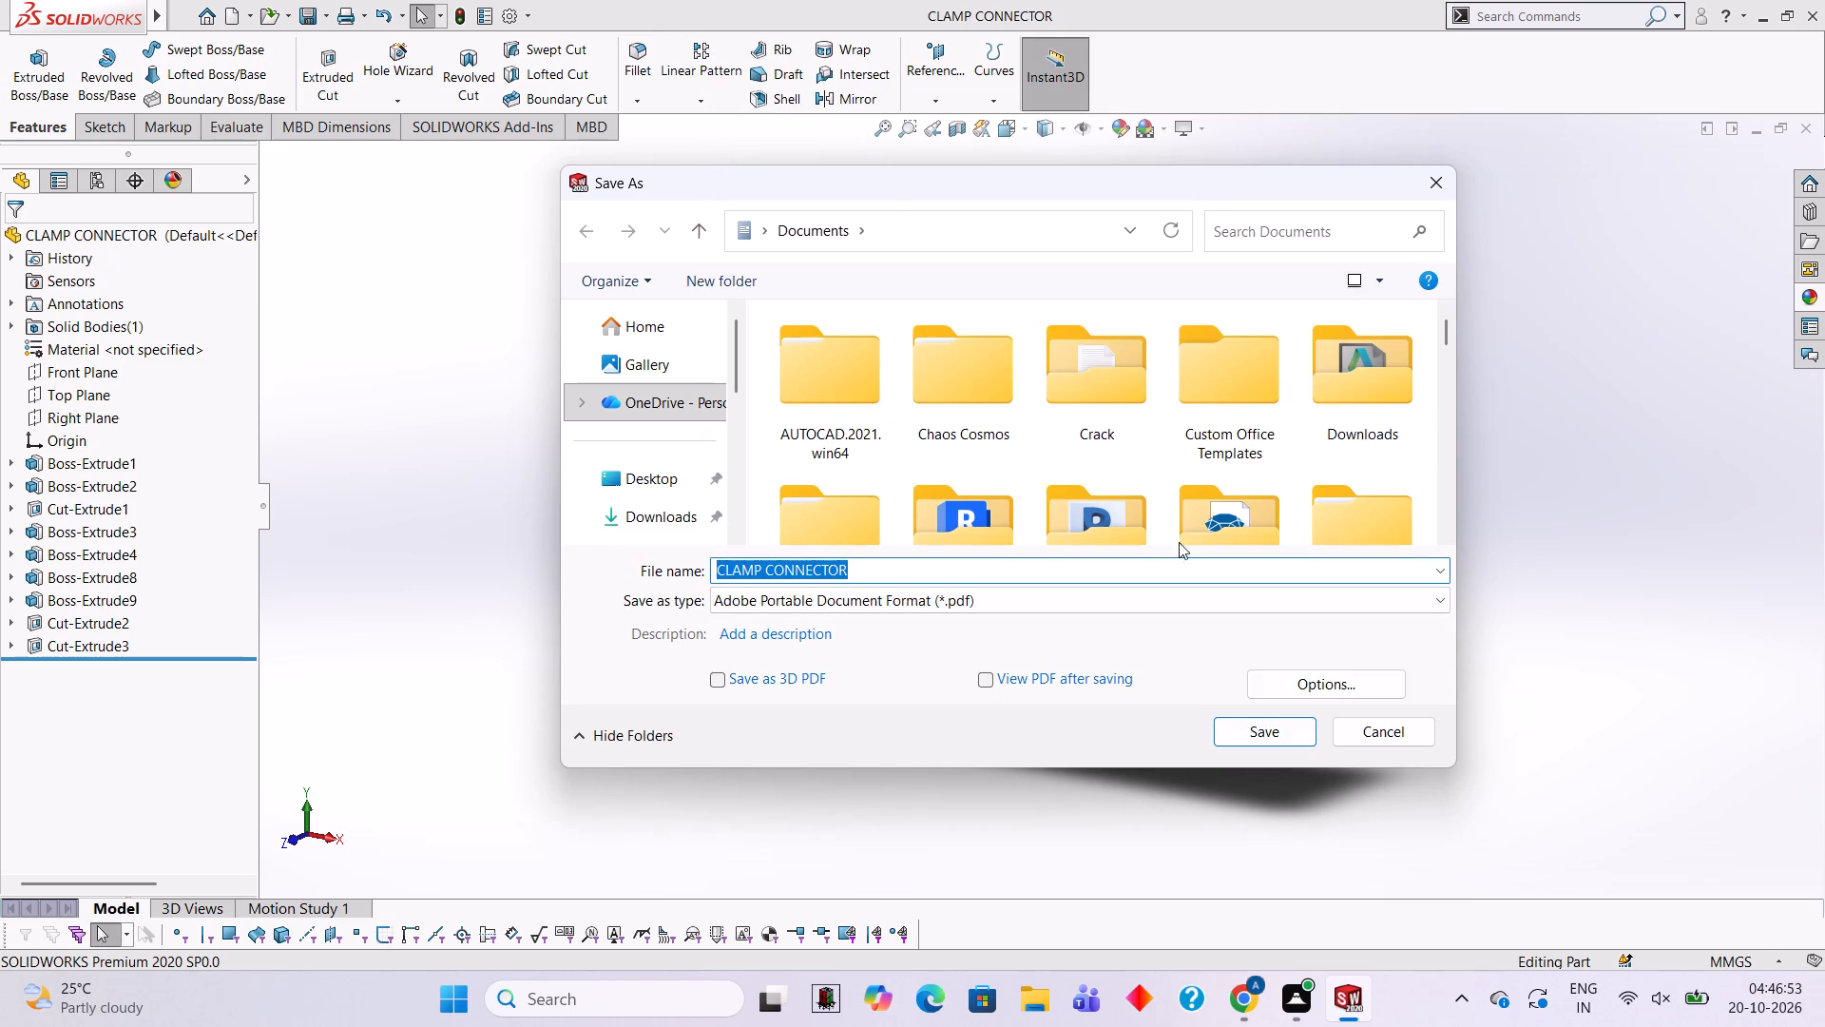
click(1290, 735)
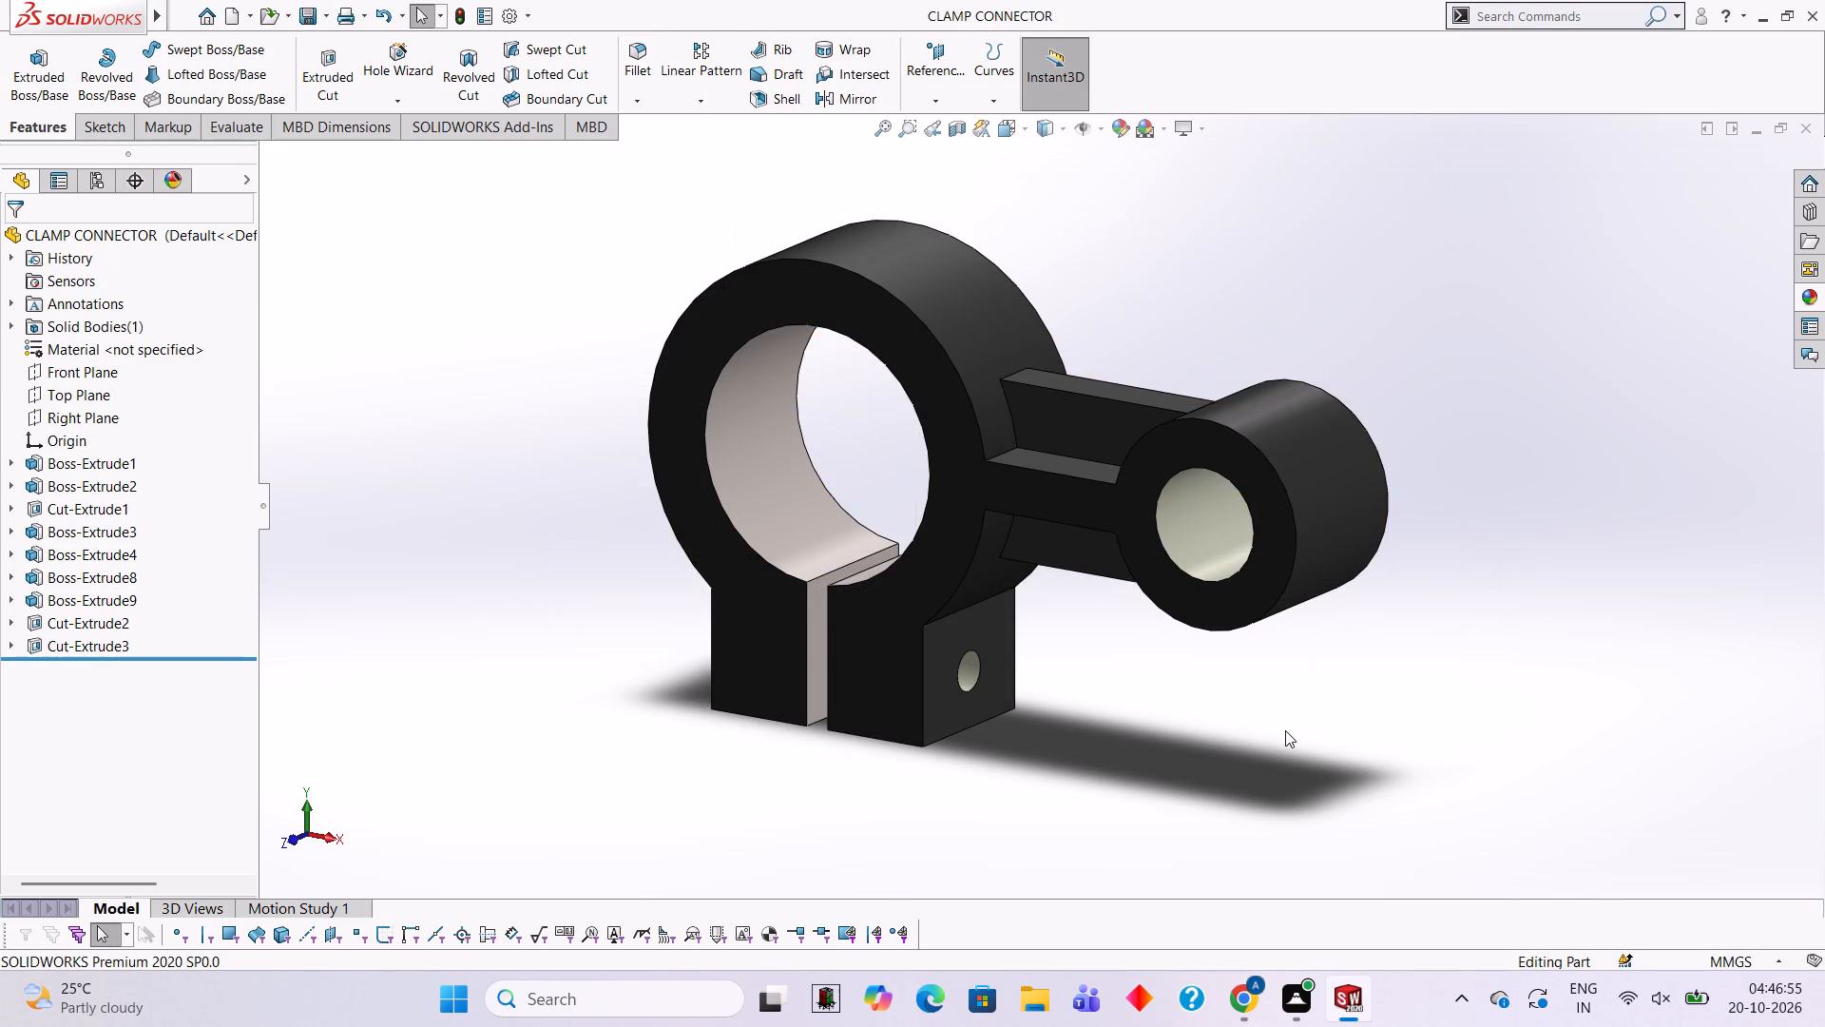